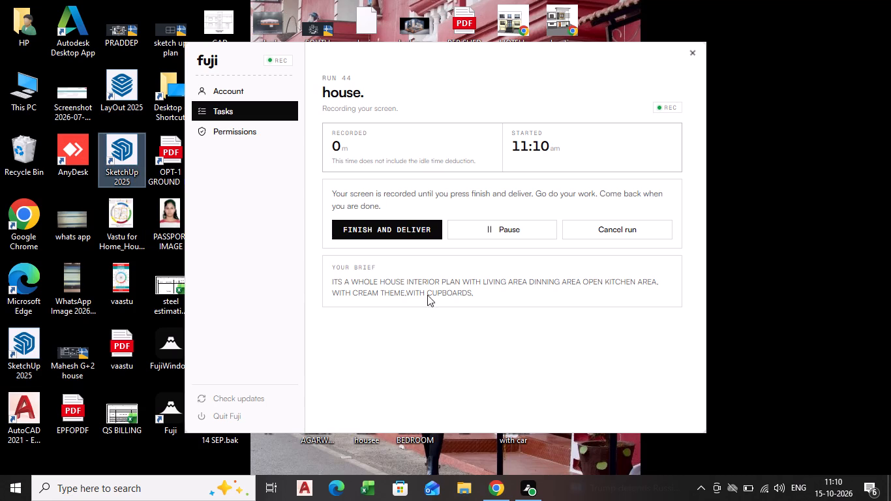
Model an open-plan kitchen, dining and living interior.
Launch SketchUp 2025 from the desktop.
left_click(135, 151)
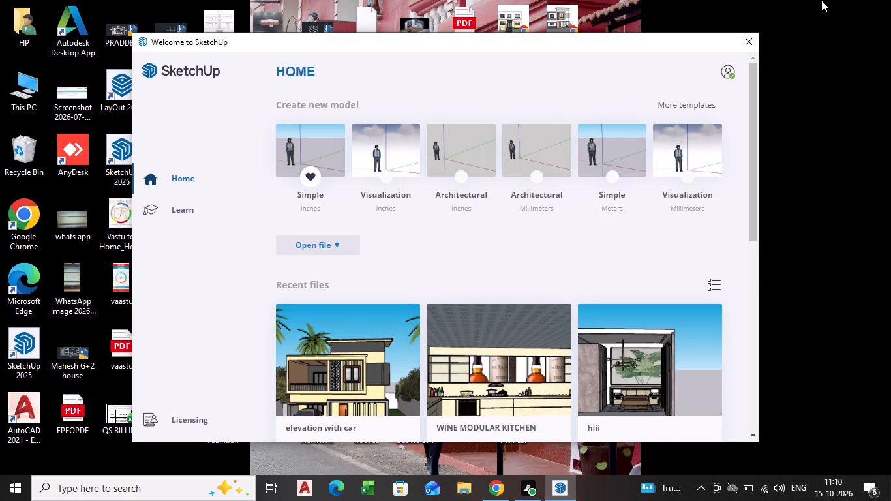
Create a new model from the Simple template in inches.
scroll(321, 335, "down", 1)
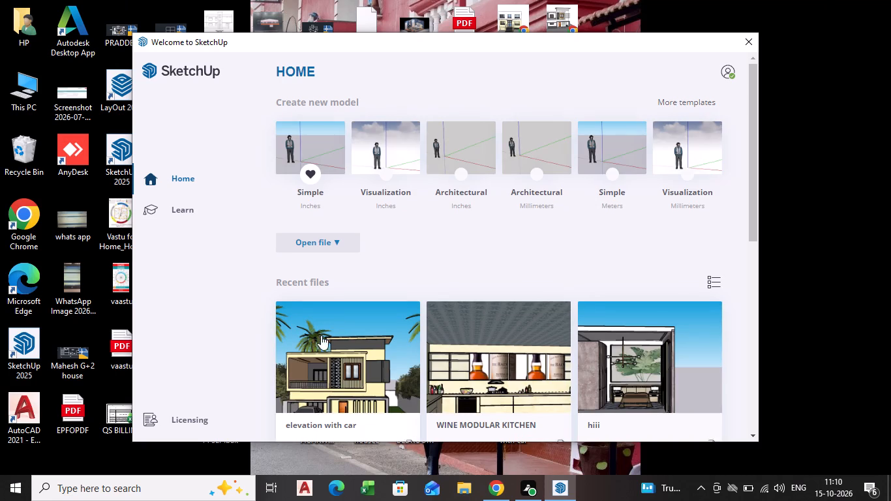
scroll(321, 335, "down", 2)
scroll(294, 333, "up", 2)
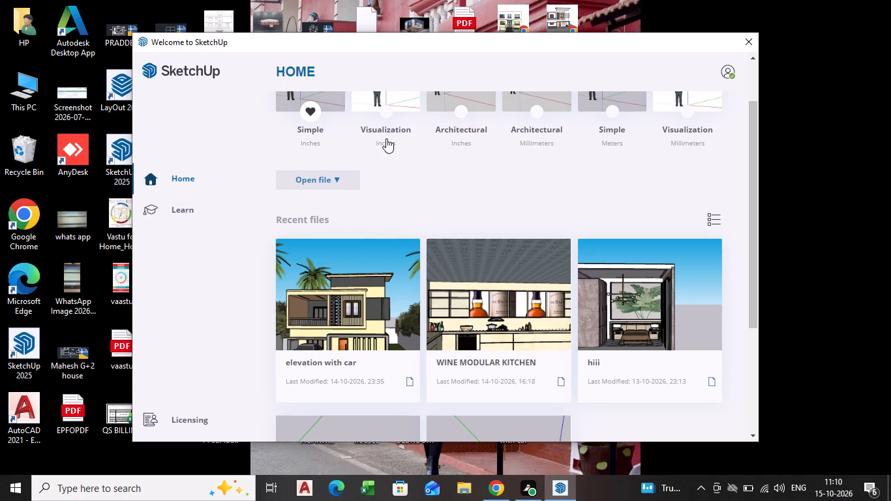
left_click(313, 101)
scroll(374, 179, "up", 11)
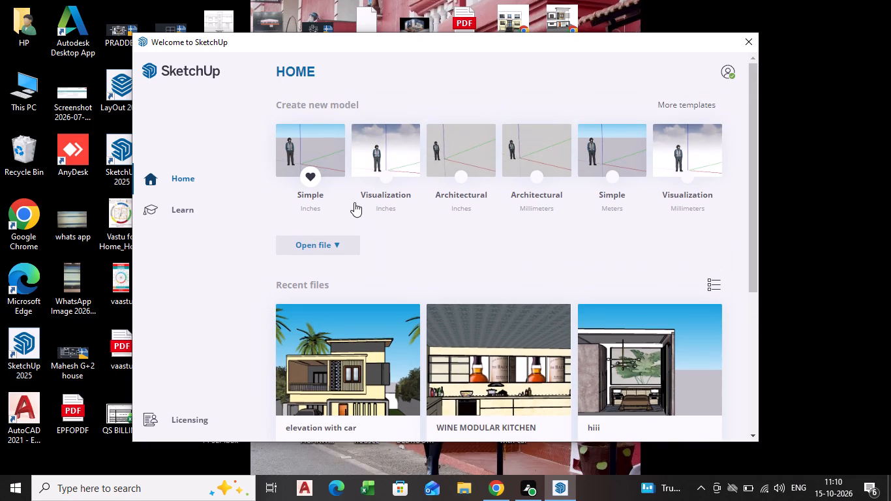
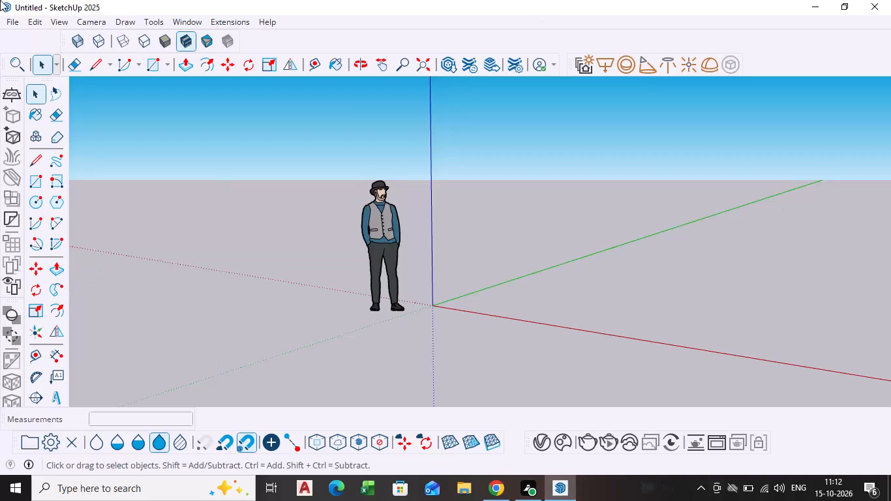
Draw a large floor rectangle for the house on the ground plane, between the positive red and green axes.
scroll(356, 95, "down", 2)
middle_click_drag(441, 275, 599, 348)
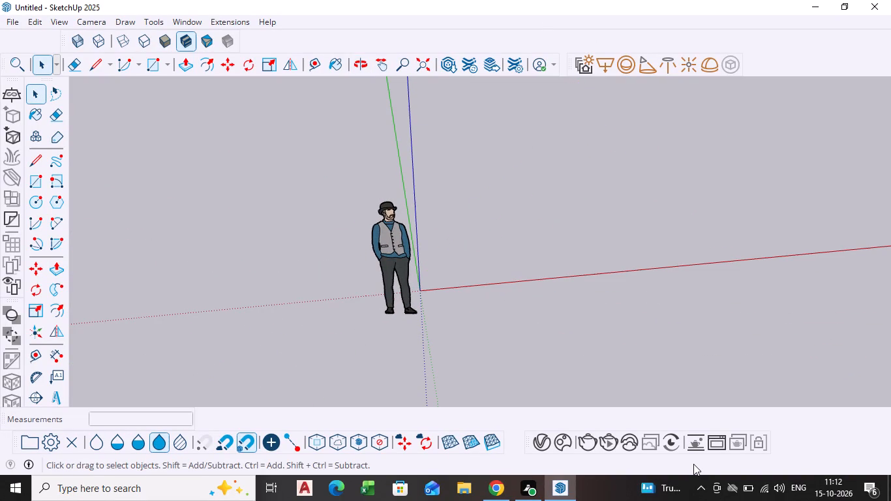
scroll(565, 250, "down", 3)
middle_click_drag(562, 250, 549, 258, "ctrl+shift")
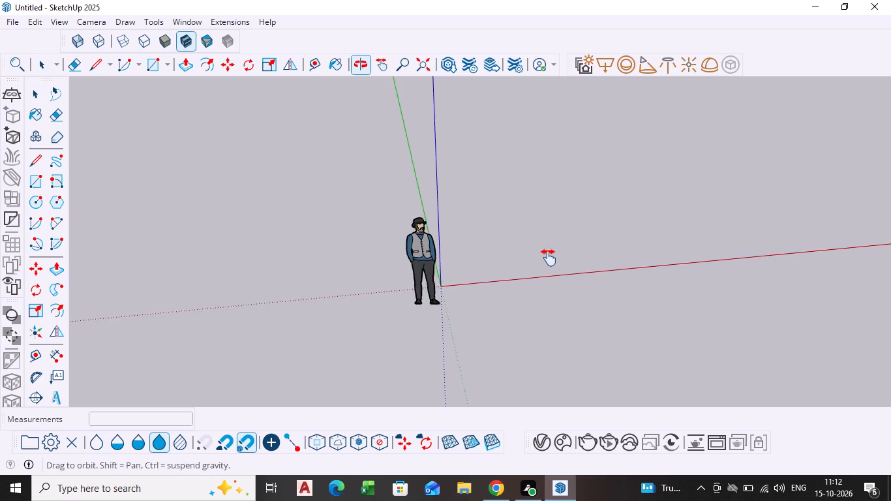
middle_click_drag(549, 258, 323, 316, "ctrl+shift")
scroll(335, 317, "up", 3)
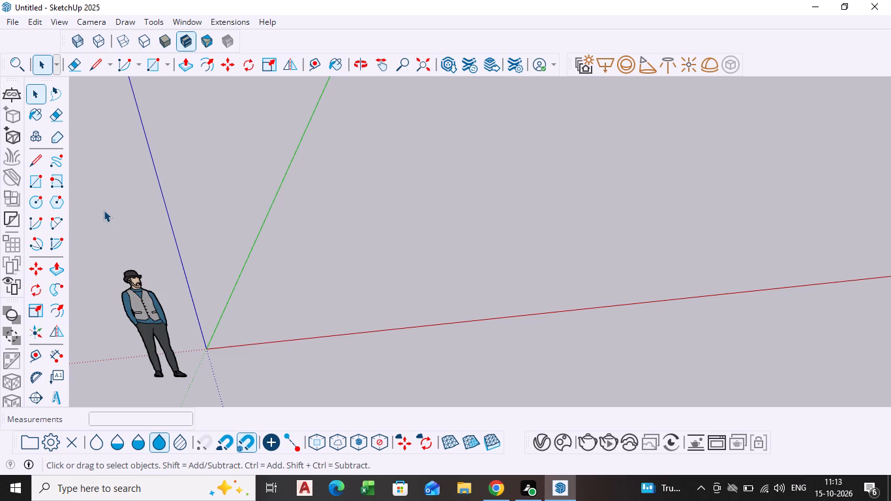
left_click(42, 186)
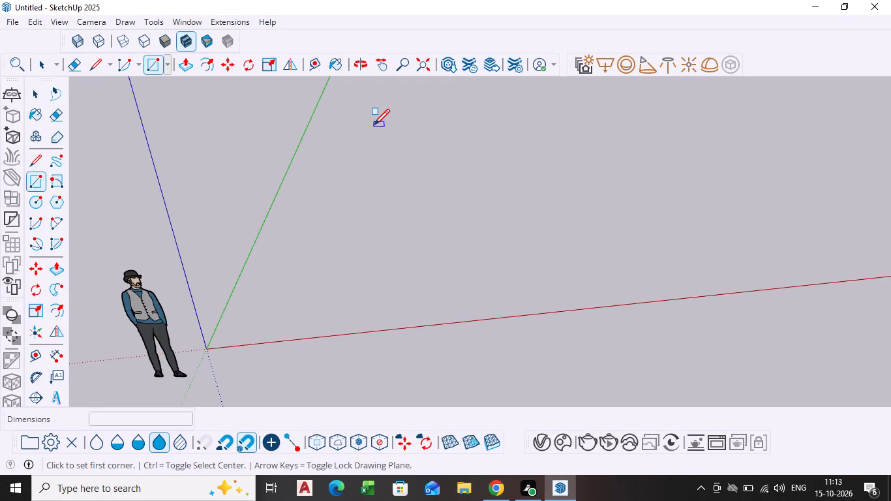
scroll(373, 129, "down", 2)
scroll(373, 132, "down", 1, "shift")
middle_click_drag(373, 133, 302, 290, "shift")
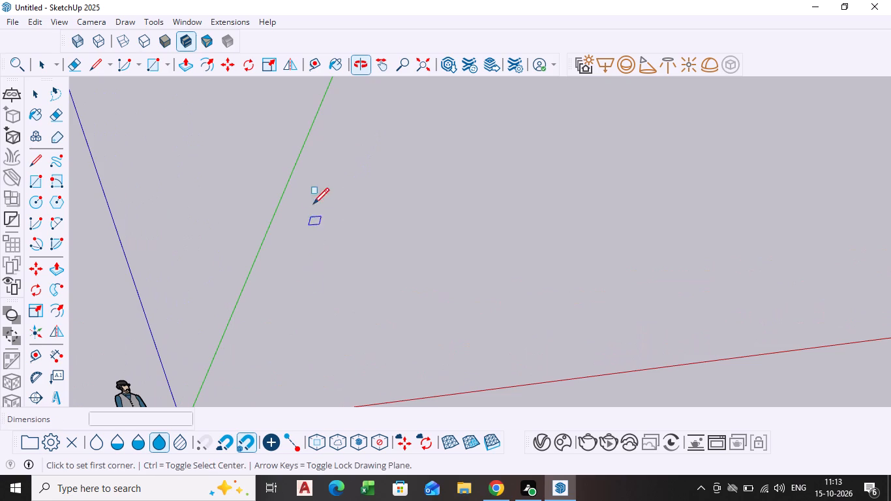
left_click(356, 139)
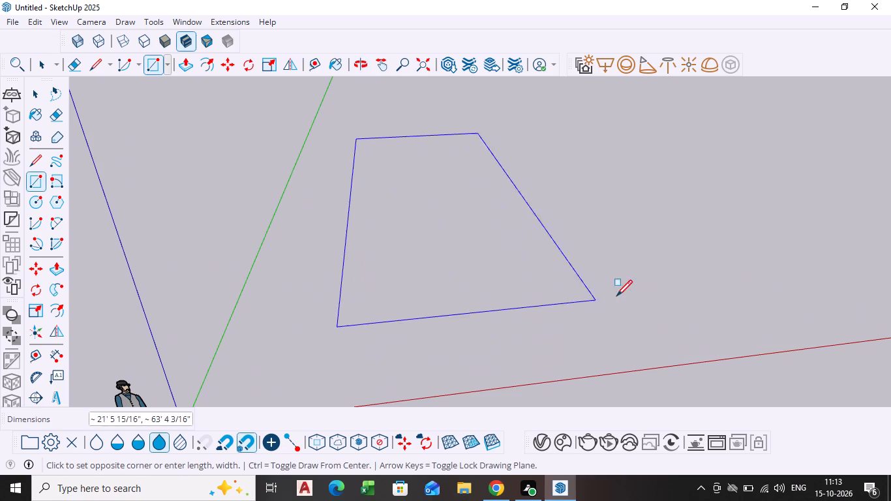
scroll(721, 279, "down", 5)
middle_click_drag(719, 279, 603, 355)
scroll(603, 352, "up", 1)
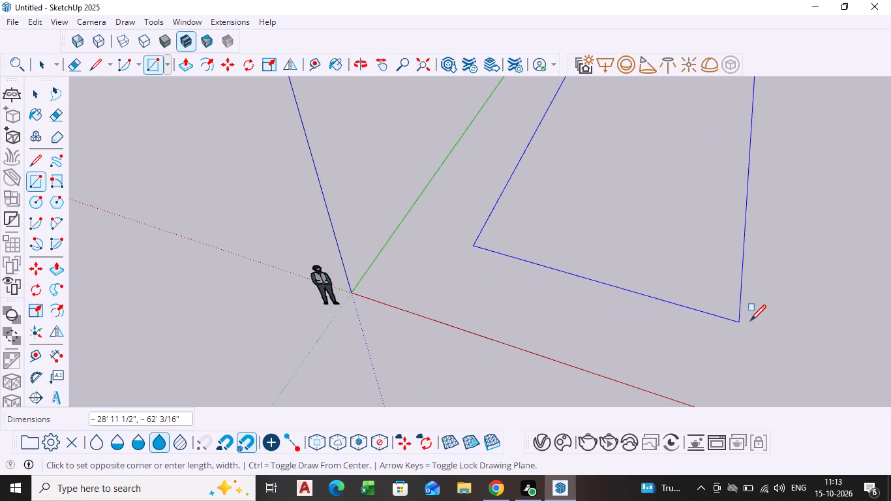
scroll(751, 322, "down", 8)
middle_click_drag(714, 316, 493, 279, "shift")
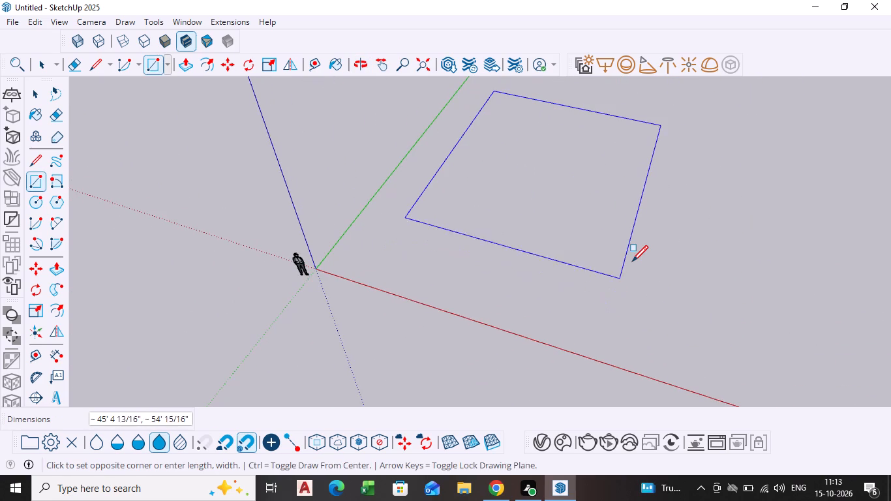
scroll(633, 260, "down", 1)
middle_click_drag(631, 260, 630, 338)
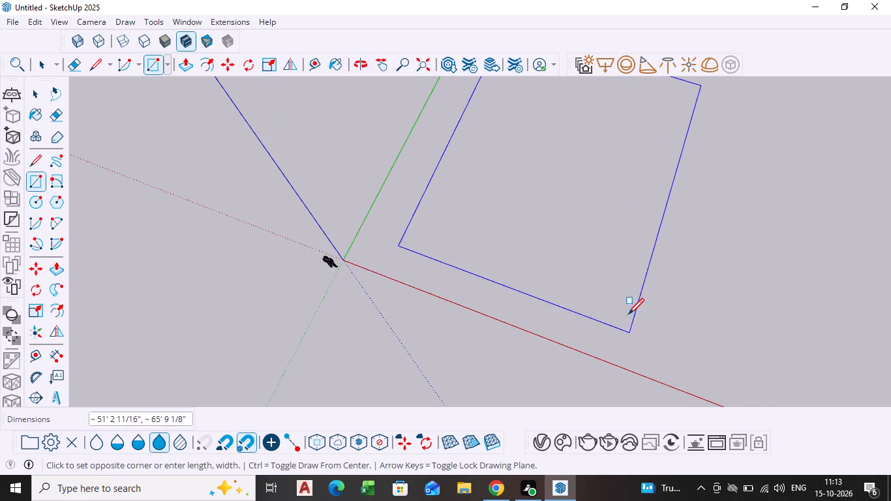
scroll(632, 274, "down", 3)
middle_click_drag(632, 268, 624, 357, "shift")
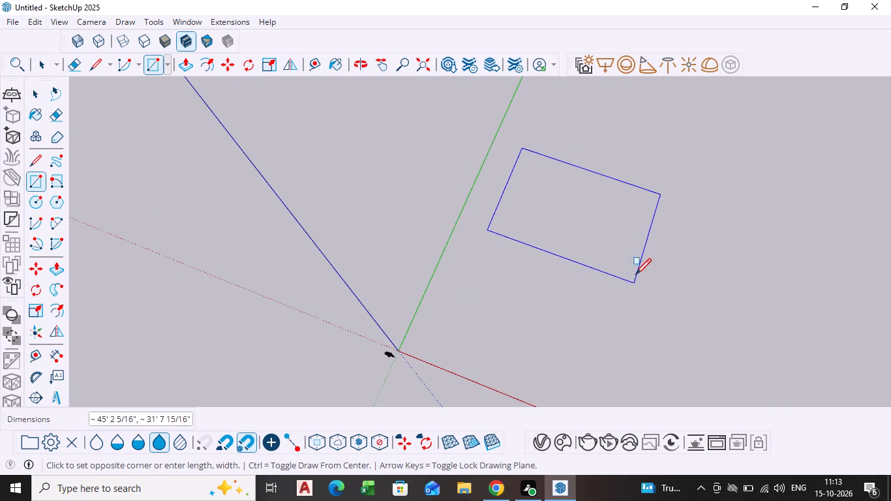
scroll(640, 253, "up", 4)
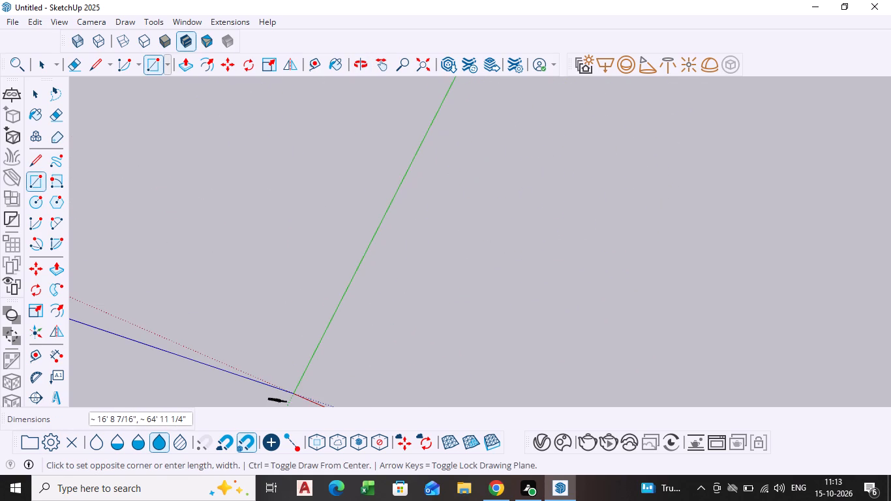
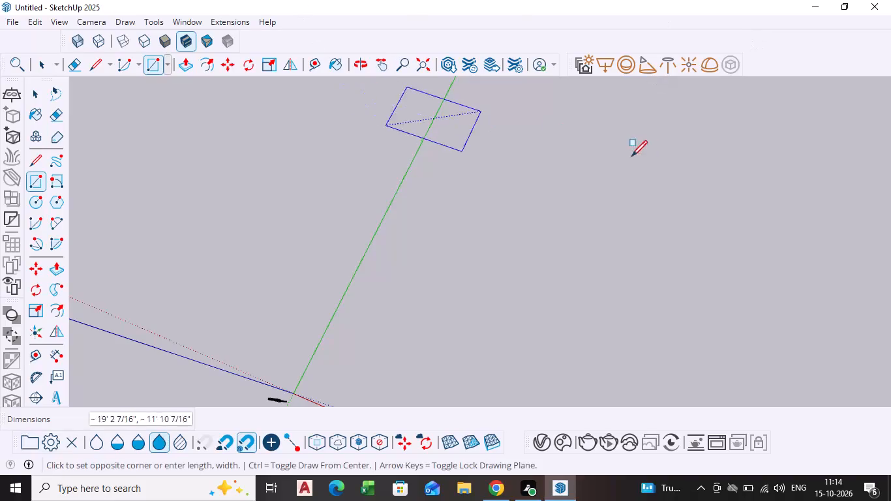
Finish the house floor rectangle on the ground plane beside the green axis at about 42' 6" by 27' 7".
scroll(594, 308, "down", 3)
middle_click_drag(543, 290, 429, 236, "shift")
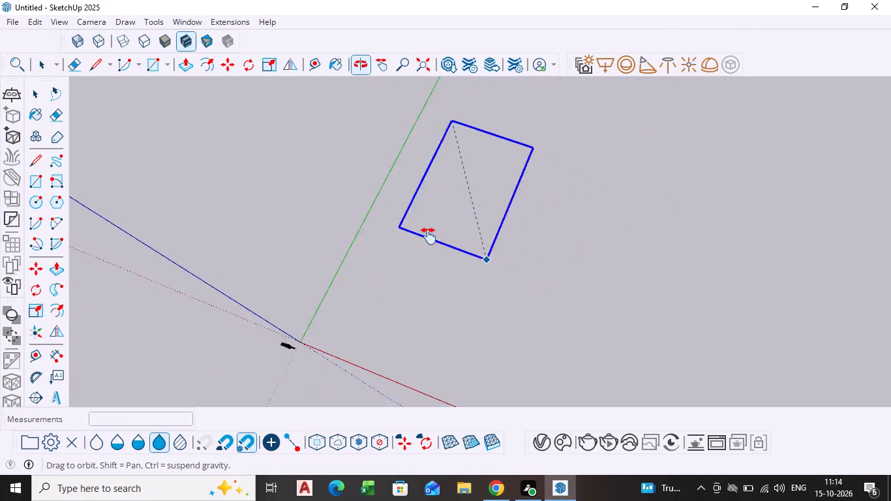
middle_click_drag(429, 236, 417, 232, "shift")
scroll(536, 255, "up", 3)
middle_click_drag(536, 254, 594, 173)
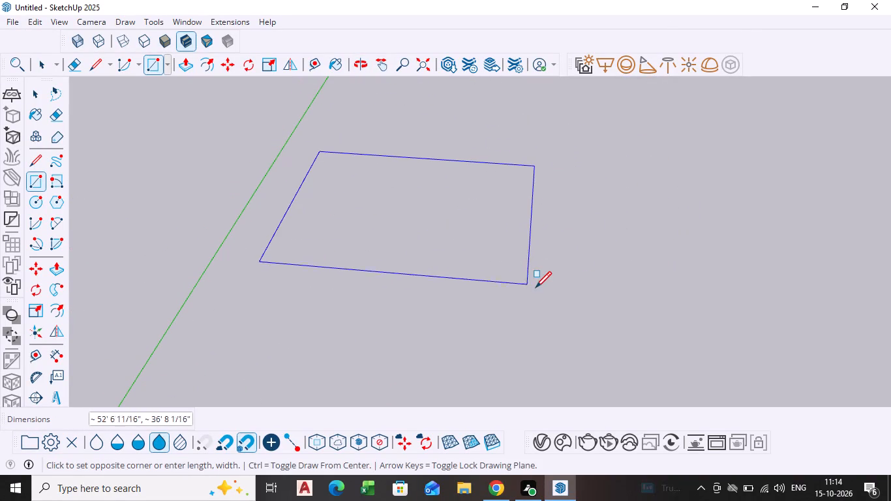
scroll(419, 230, "down", 3)
middle_click_drag(416, 229, 420, 292)
scroll(415, 229, "down", 1, "shift")
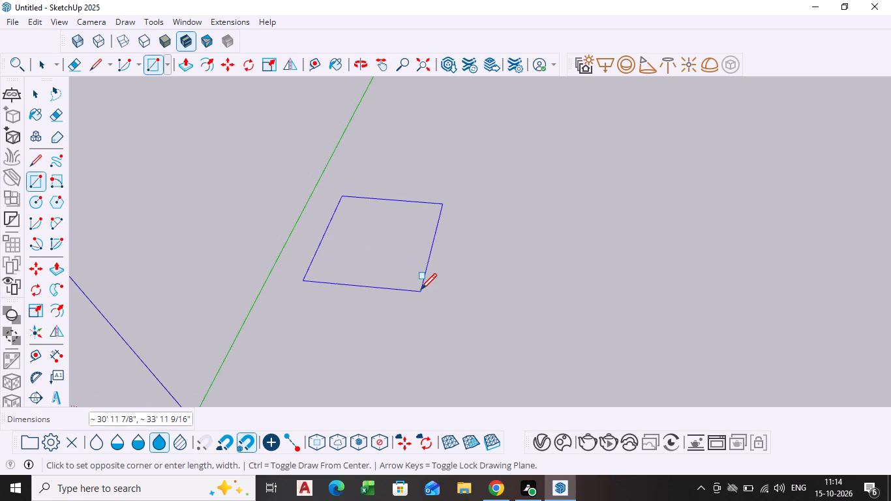
scroll(429, 203, "down", 1)
middle_click_drag(428, 204, 453, 317)
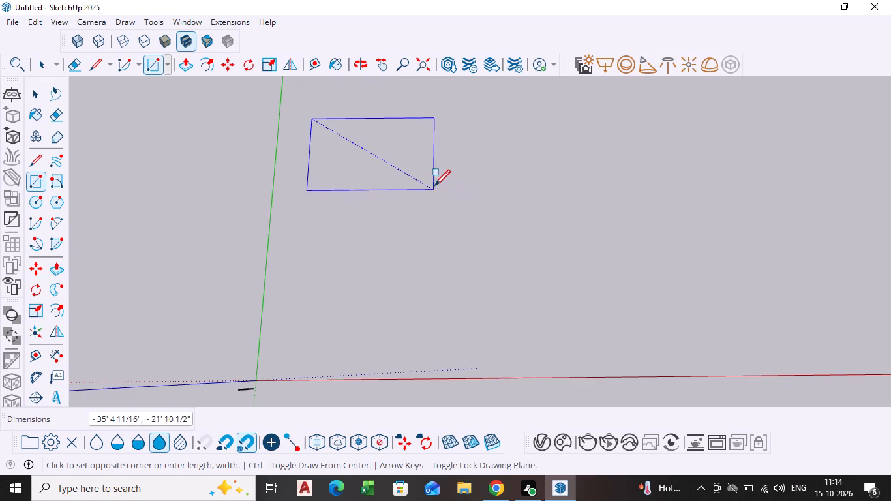
scroll(430, 181, "up", 4)
middle_click_drag(430, 181, 421, 296, "shift")
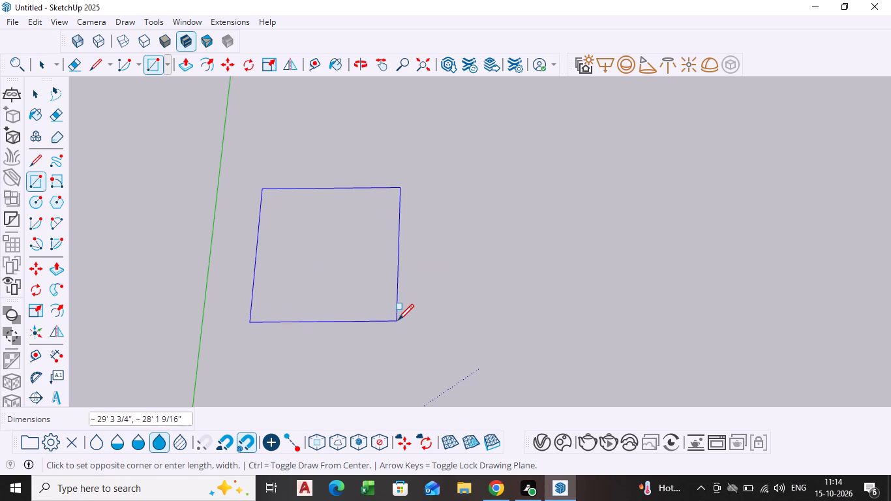
left_click(462, 318)
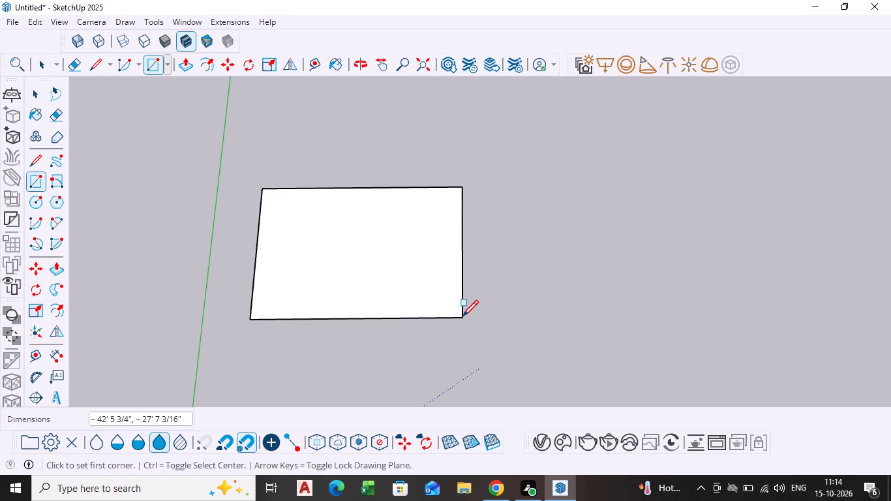
key("space")
left_click(519, 253)
Push/Pull the floor rectangle up 4" into a slab.
middle_click_drag(469, 271, 480, 131)
scroll(274, 297, "up", 4)
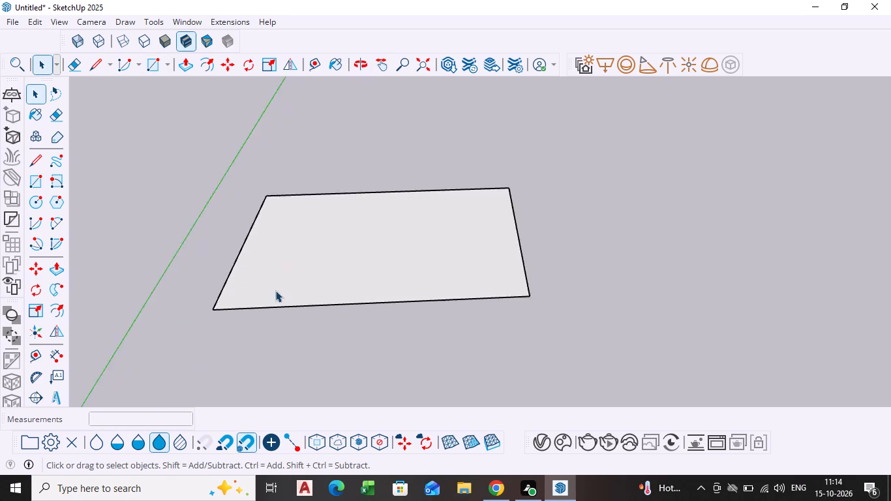
scroll(275, 290, "up", 5)
middle_click_drag(371, 195, 357, 265)
scroll(357, 265, "down", 6)
middle_click_drag(353, 262, 339, 229)
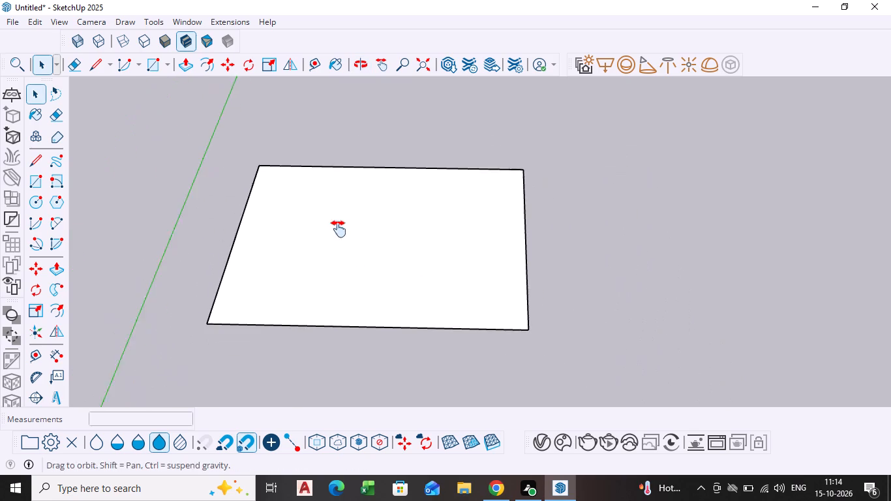
middle_click_drag(339, 229, 335, 204)
middle_click_drag(335, 209, 344, 254)
scroll(346, 243, "up", 3)
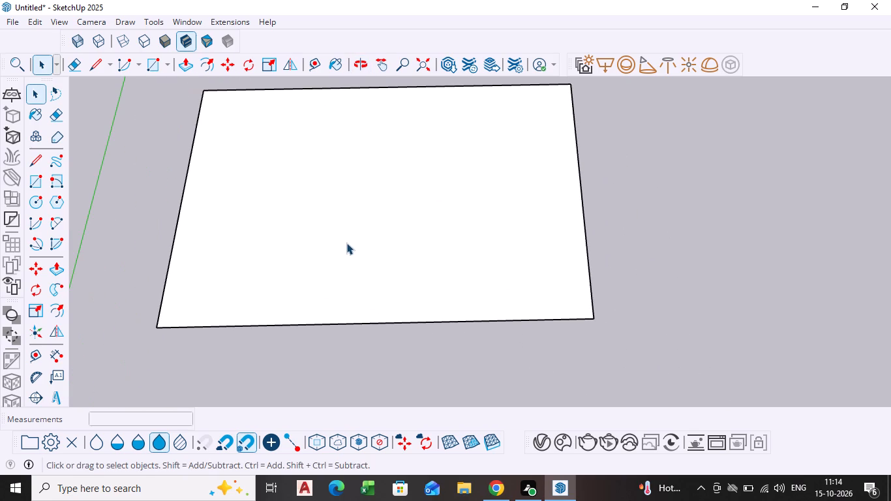
left_click(346, 243)
key("p")
left_click(346, 243)
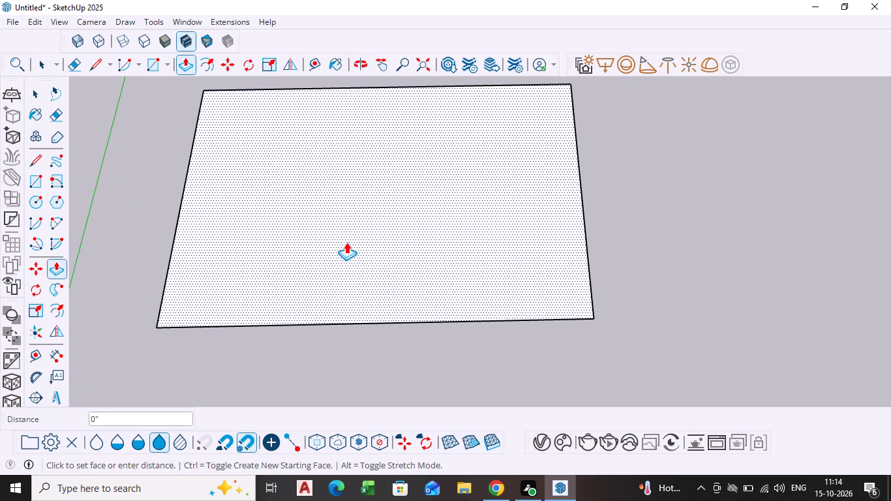
key("4")
key("Return")
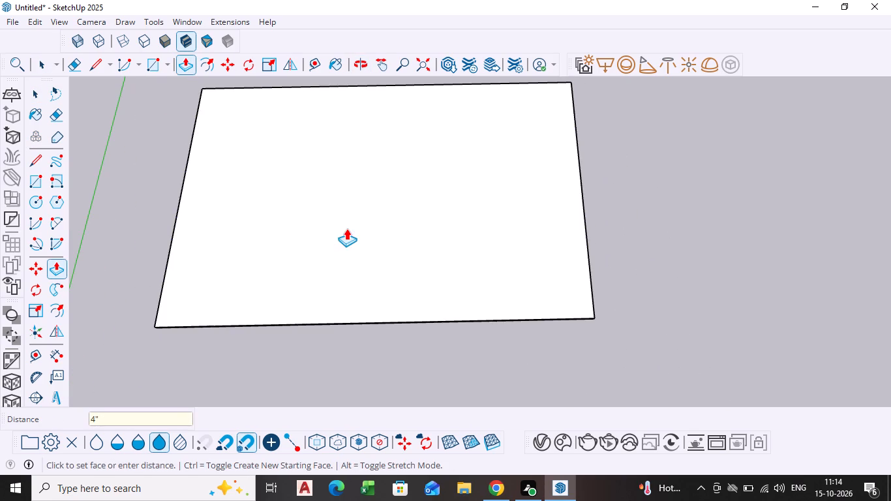
key("space")
left_click(662, 245)
Examine the floor slab's thickness and shape from low and high viewing angles.
middle_click_drag(389, 322, 368, 123)
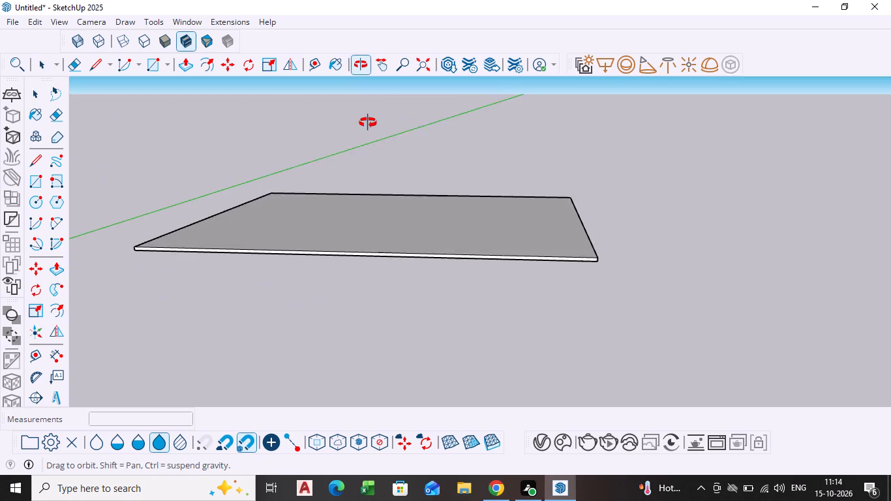
middle_click_drag(368, 123, 368, 125)
scroll(350, 192, "up", 4)
scroll(339, 214, "down", 4)
left_click_drag(339, 214, 334, 230)
scroll(334, 230, "down", 3)
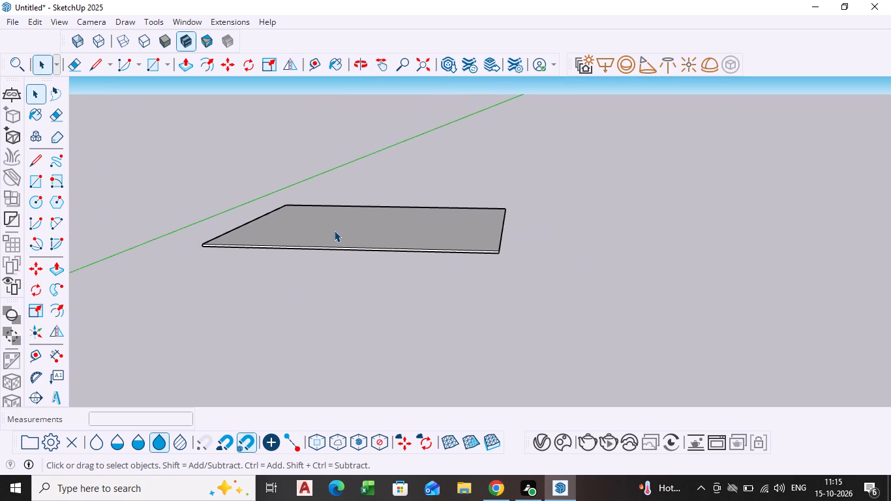
middle_click_drag(333, 232, 342, 296)
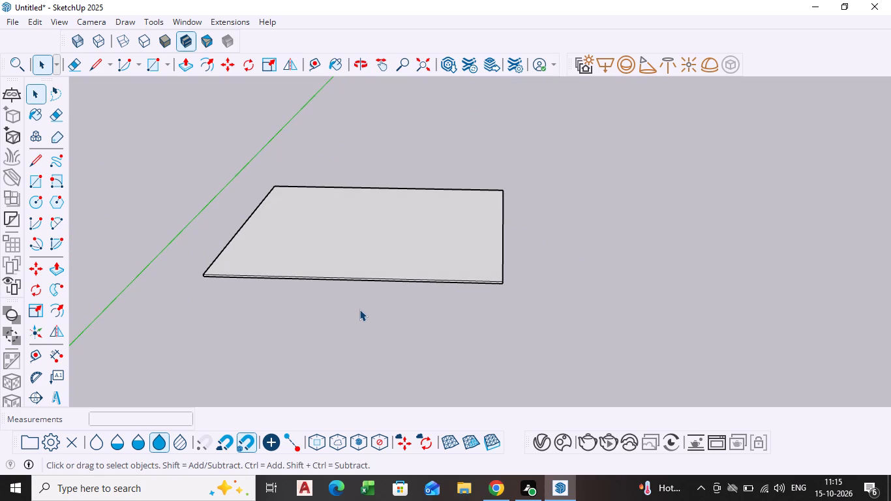
scroll(363, 273, "down", 3)
middle_click_drag(359, 275, 347, 350)
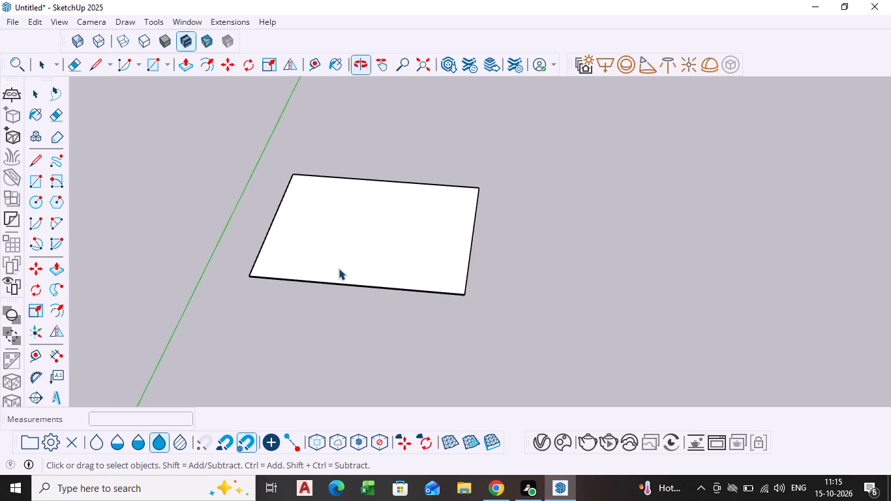
scroll(337, 263, "up", 4)
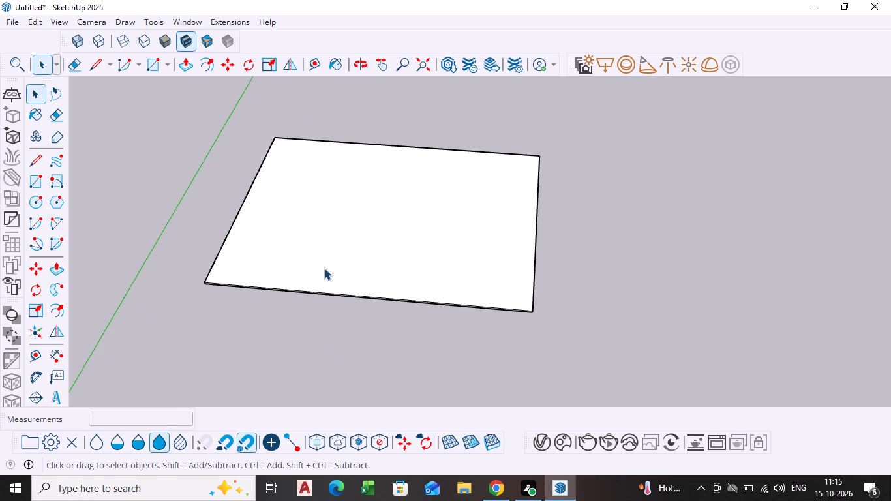
middle_click_drag(326, 282, 348, 321)
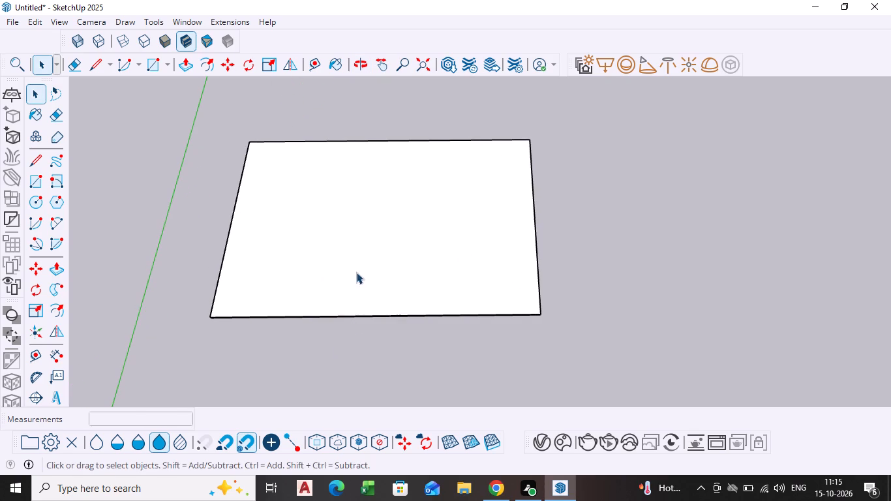
Select all connected faces and edges of the floor slab and make them a group.
left_click(354, 258)
scroll(351, 258, "up", 4)
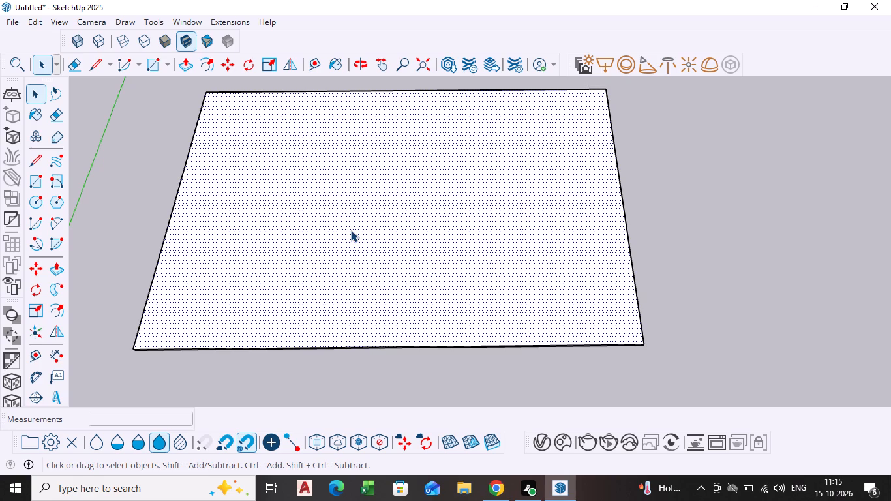
scroll(352, 230, "down", 1)
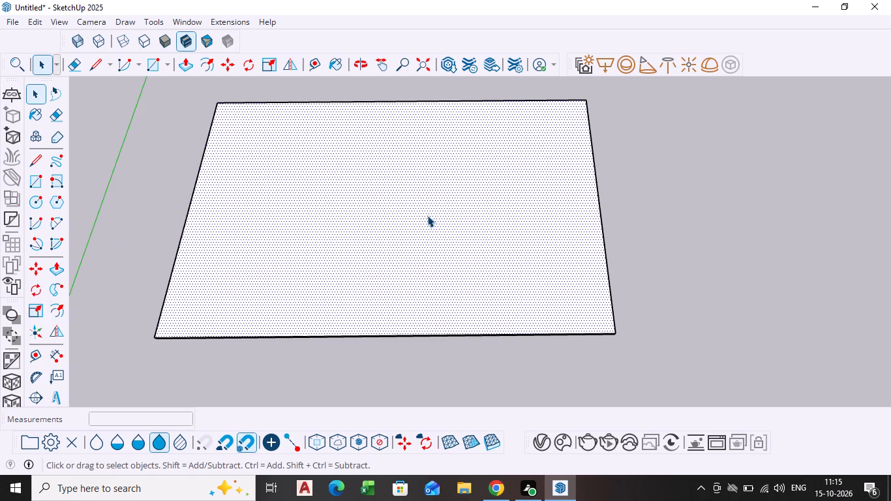
left_click(310, 249)
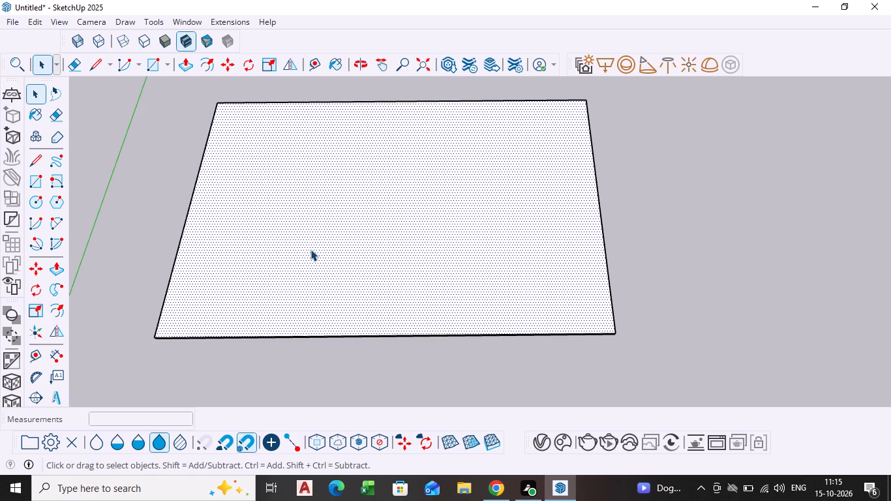
double_click(310, 249)
left_click(310, 249)
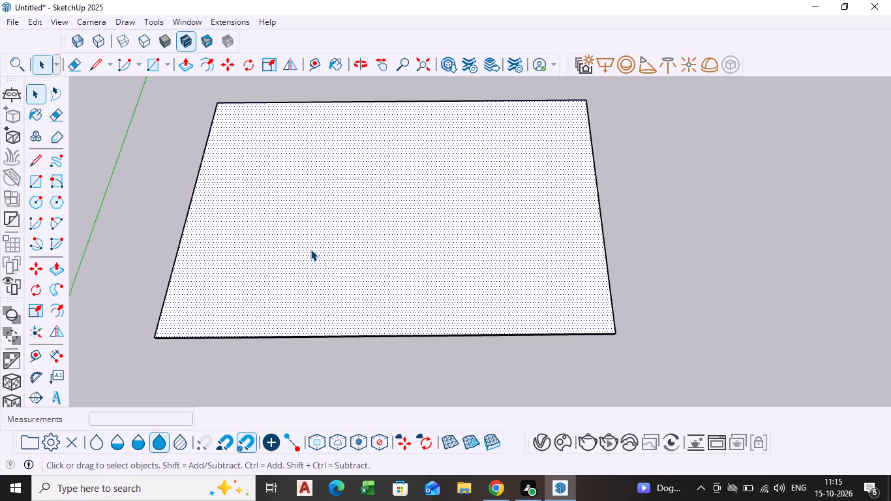
triple_click(310, 249)
left_click(310, 249)
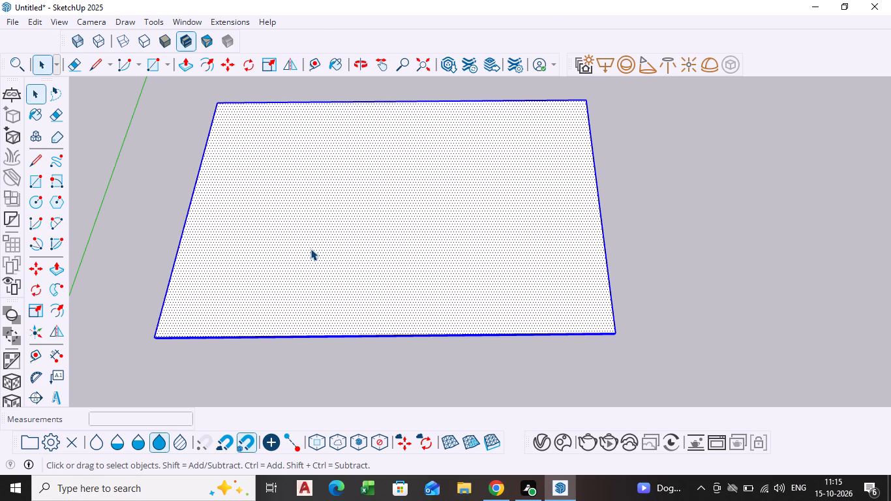
right_click(310, 249)
left_click(254, 277)
left_click(678, 243)
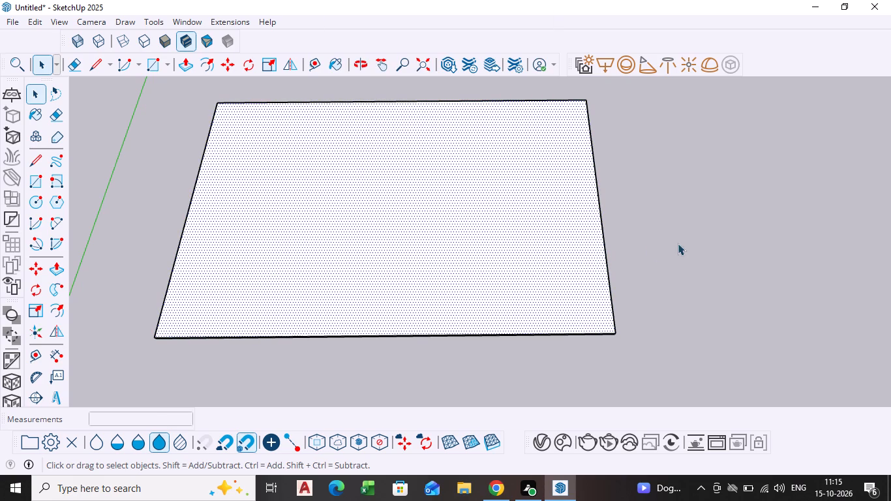
triple_click(533, 267)
left_click(533, 267)
right_click(508, 273)
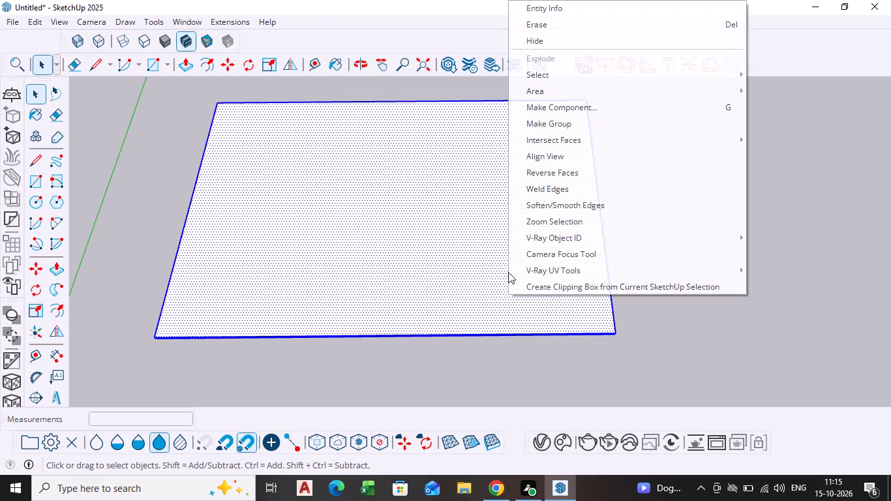
left_click(541, 130)
left_click(671, 270)
Draw a rectangle over the grouped slab's top, from its far corner near the green axis to the opposite near corner.
scroll(373, 355, "down", 3)
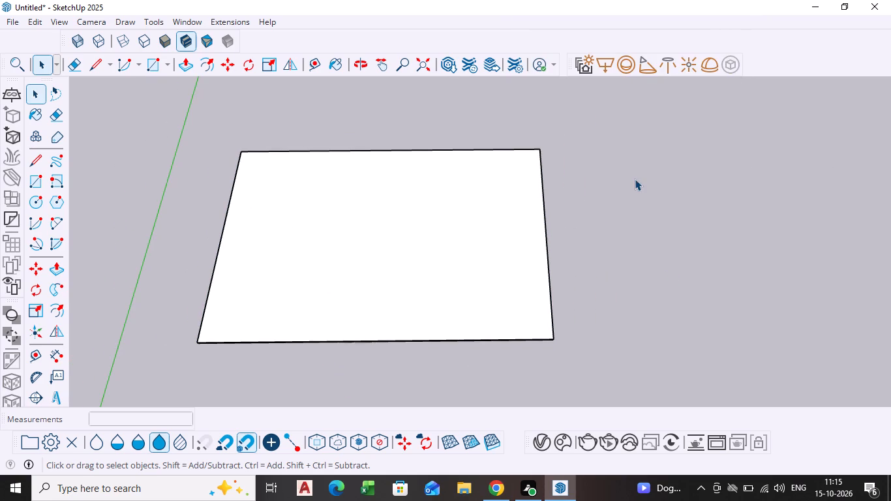
scroll(635, 179, "up", 3)
scroll(237, 292, "down", 6)
middle_click_drag(237, 292, 282, 271)
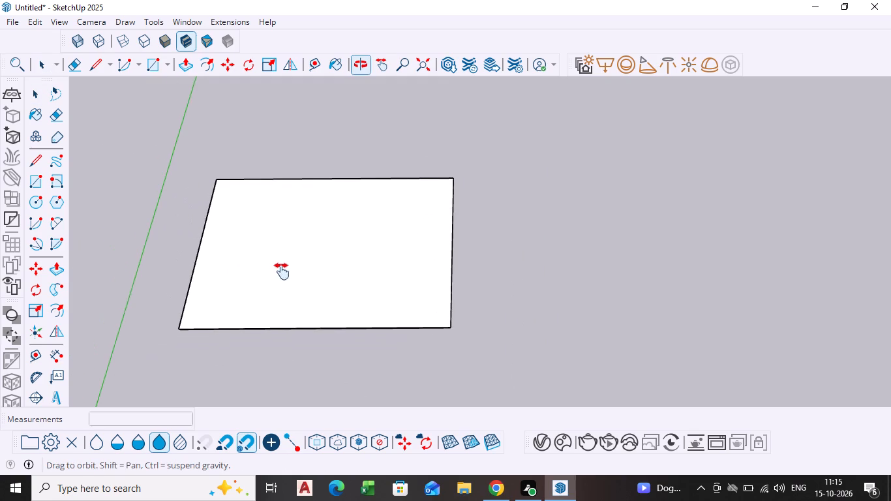
middle_click_drag(282, 271, 282, 271)
left_click(40, 184)
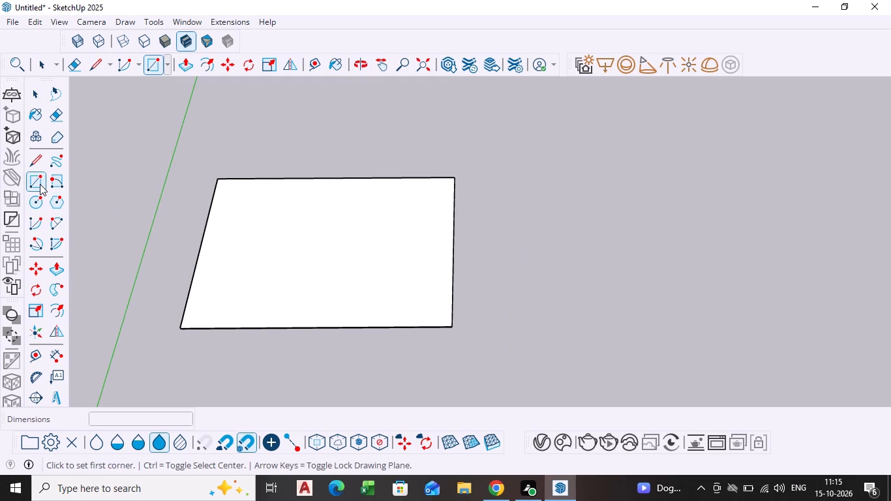
left_click(222, 178)
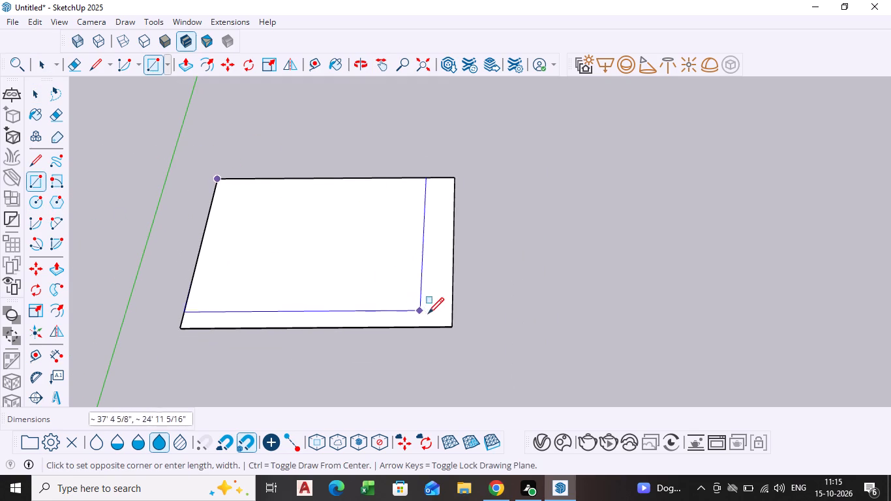
left_click(450, 329)
key("space")
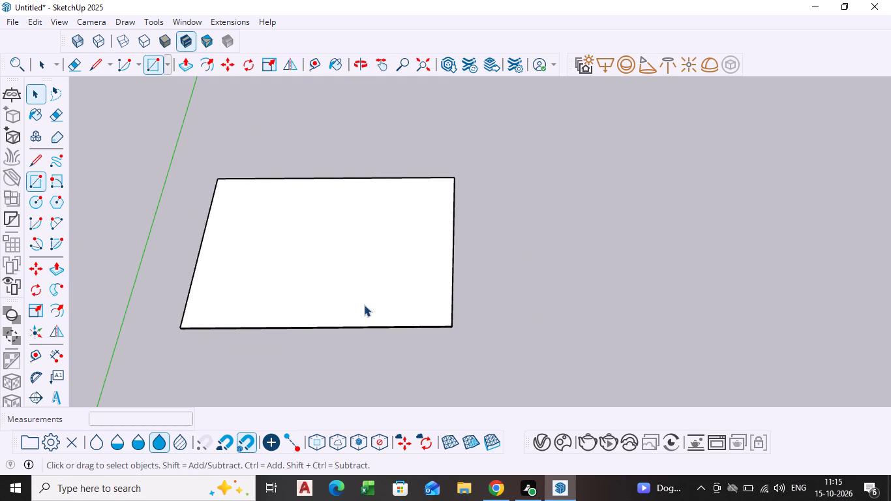
left_click(363, 305)
Delete the new rectangle's face from the top of the floor slab.
middle_click_drag(355, 305, 352, 264)
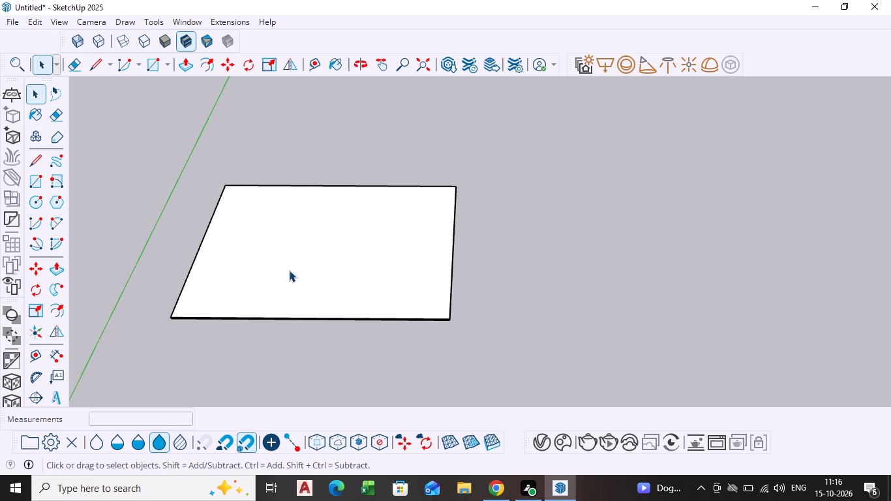
scroll(279, 269, "down", 3)
middle_click_drag(279, 269, 295, 279)
scroll(284, 299, "up", 1)
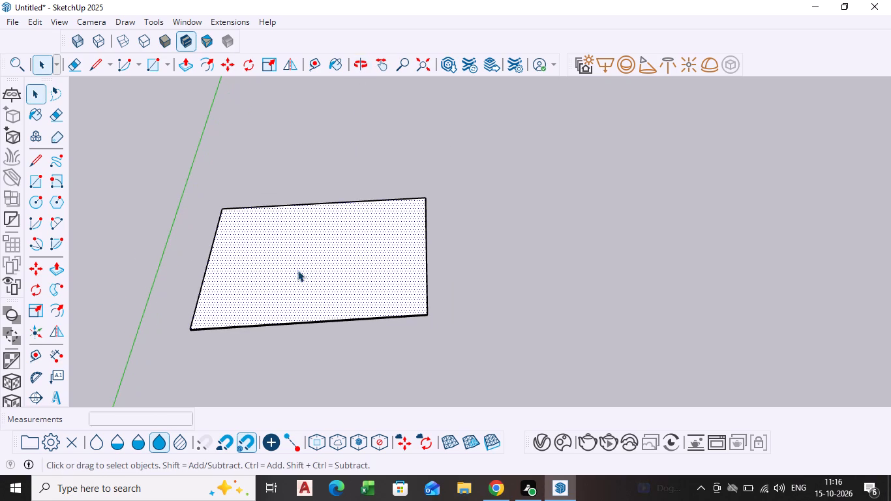
scroll(296, 269, "up", 3)
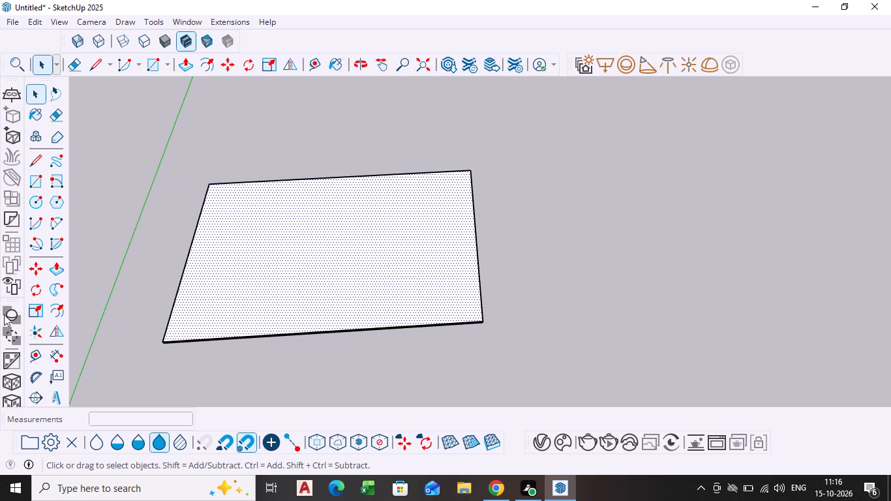
key("Delete")
left_click(238, 289)
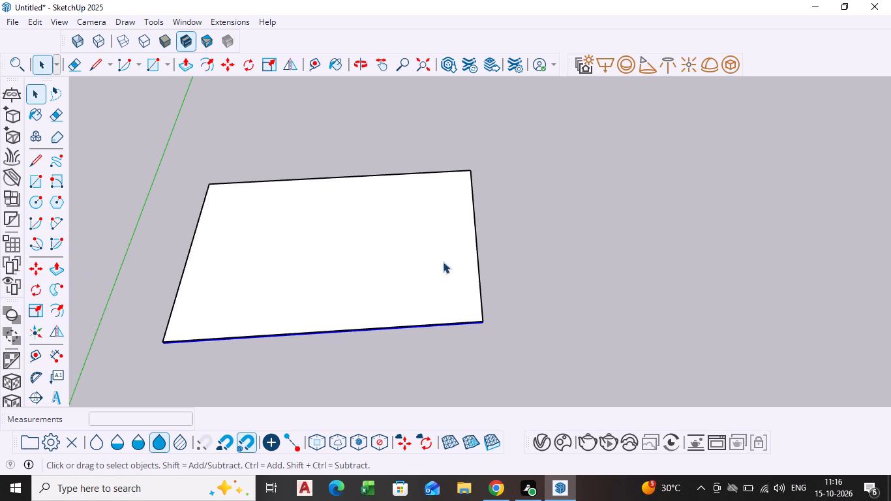
left_click(540, 233)
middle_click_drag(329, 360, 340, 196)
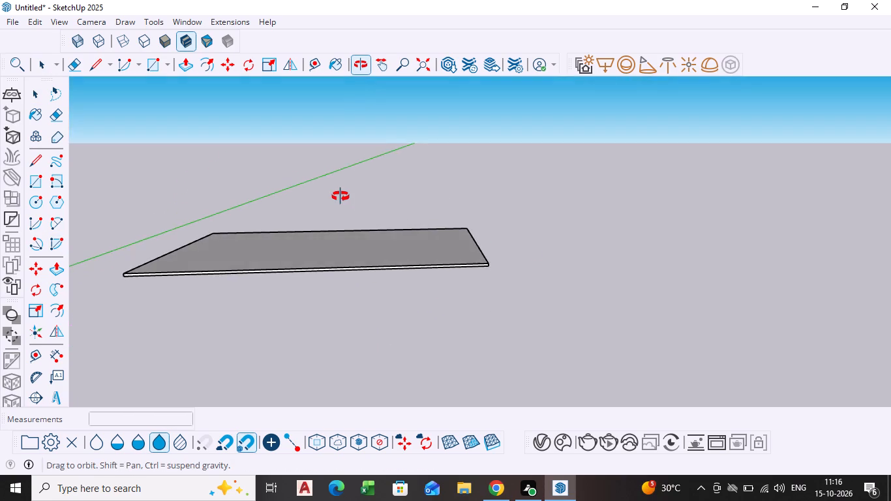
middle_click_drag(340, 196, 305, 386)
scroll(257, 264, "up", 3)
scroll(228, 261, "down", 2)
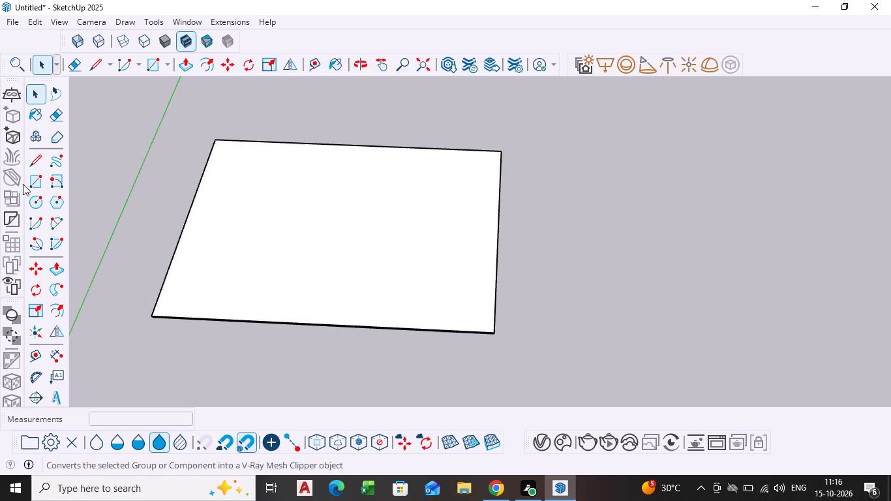
Draw a rectangle about 27' 7" by 42' 6" over the grouped slab's top, from the far corner by the green axis to the opposite near corner.
left_click(28, 182)
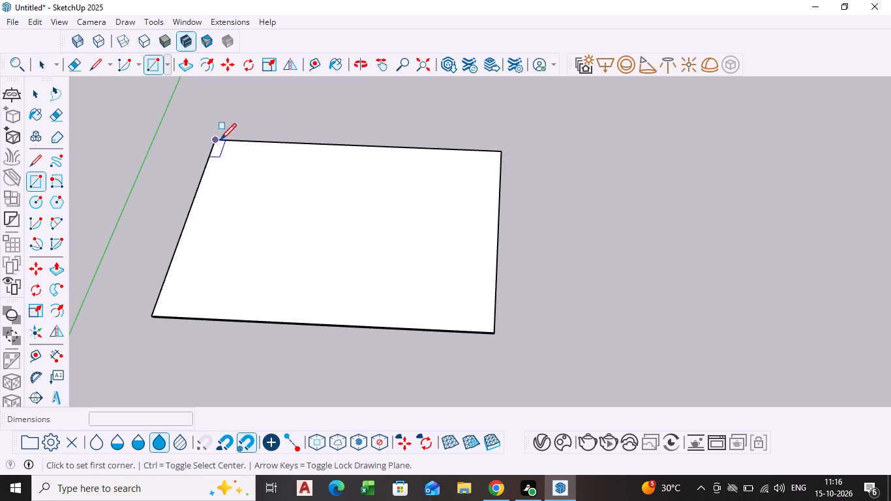
left_click(220, 141)
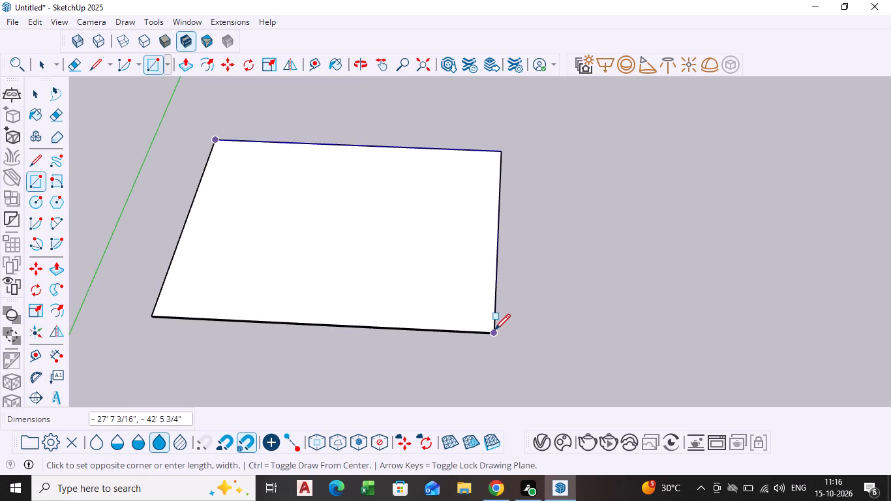
left_click(494, 331)
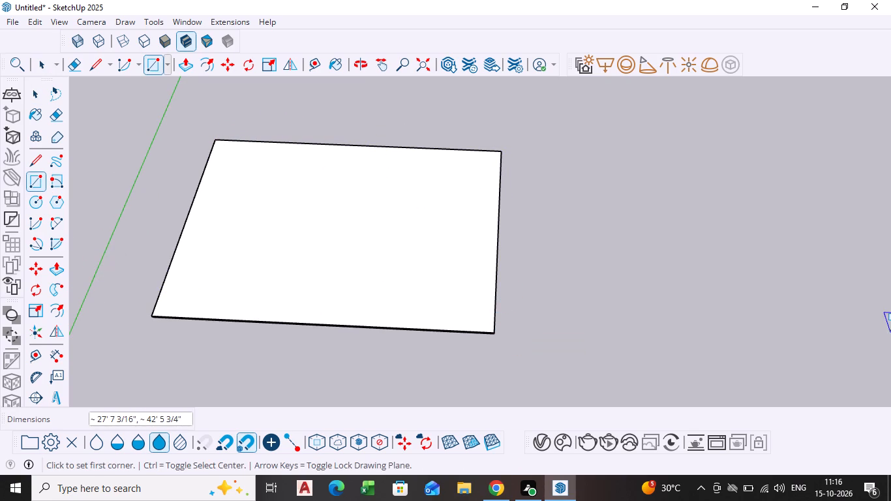
key("space")
Offset the new rectangle's outline 9" inward to outline the wall thickness.
left_click(59, 308)
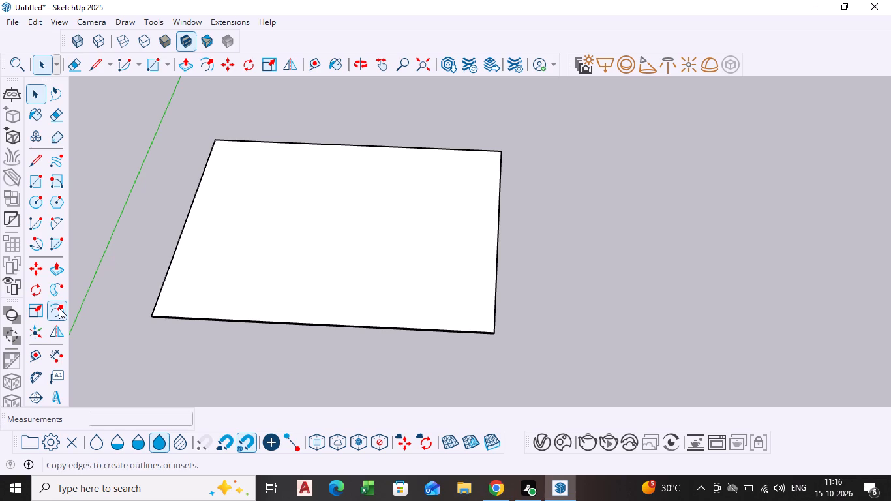
left_click(234, 234)
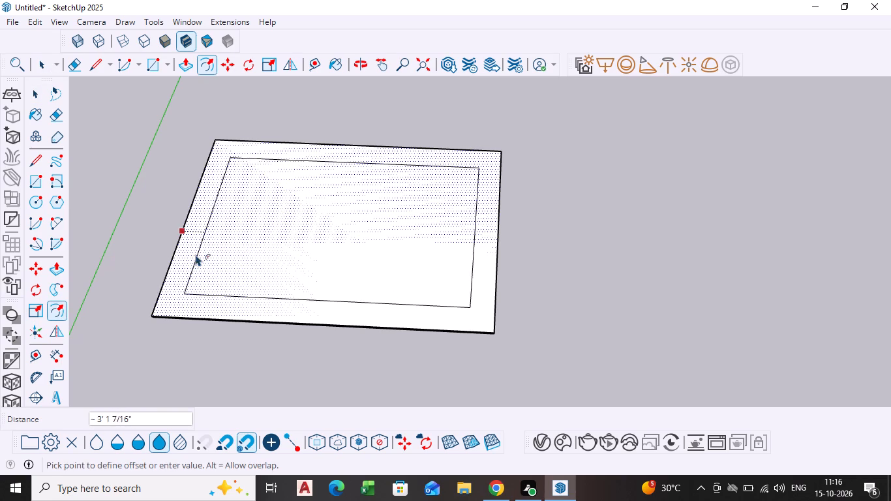
key("9")
key("Return")
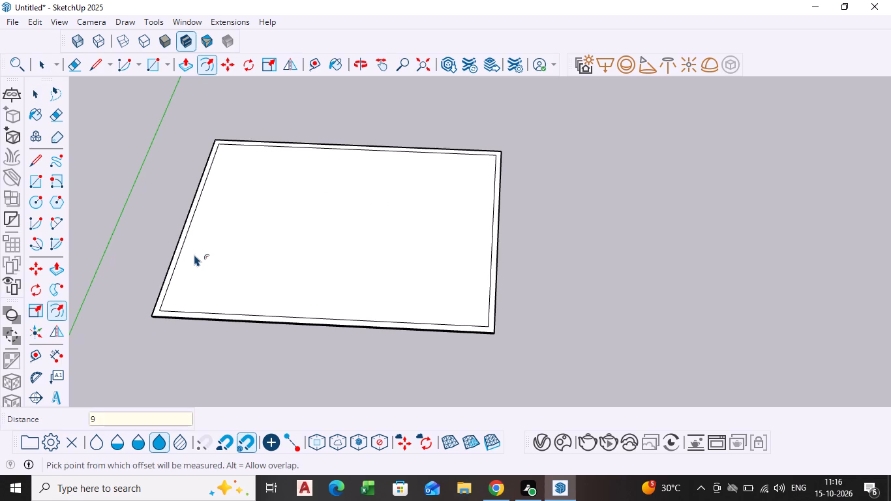
key("space")
Delete the inner face enclosed by the offset outline, keeping only the wall border.
left_click(234, 267)
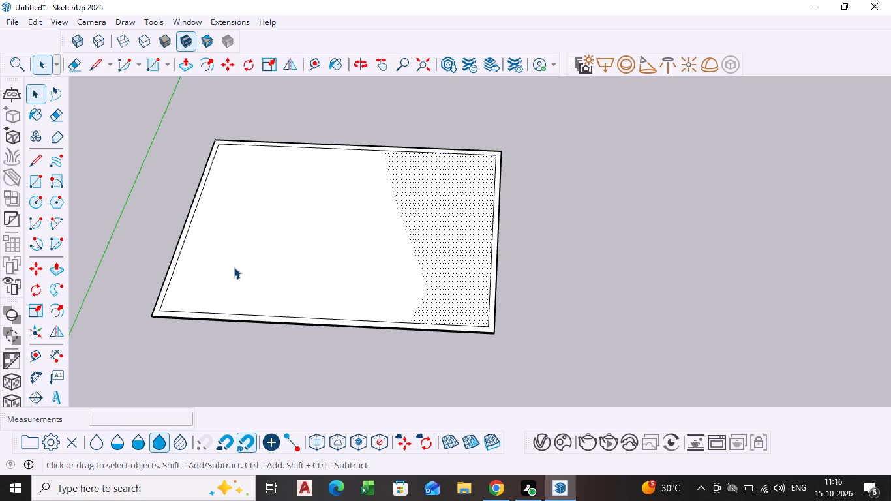
key("Delete")
Draw a 9" line across the border's near strip, from the inner near corner beside the green axis straight to the outer edge.
scroll(168, 275, "up", 8)
left_click(170, 276)
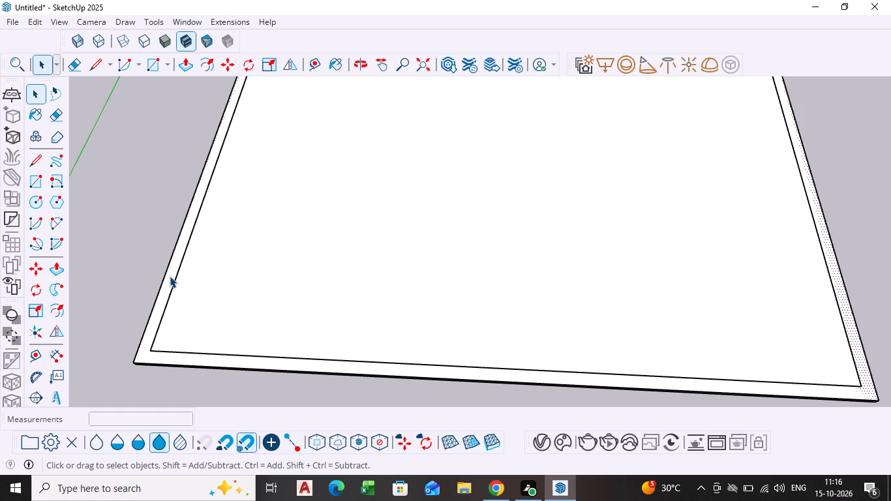
scroll(170, 276, "down", 4)
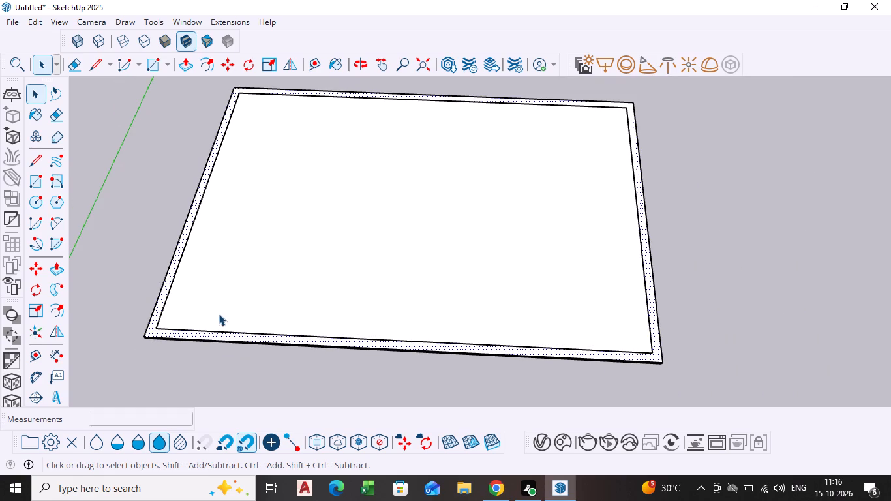
middle_click_drag(299, 327, 329, 327)
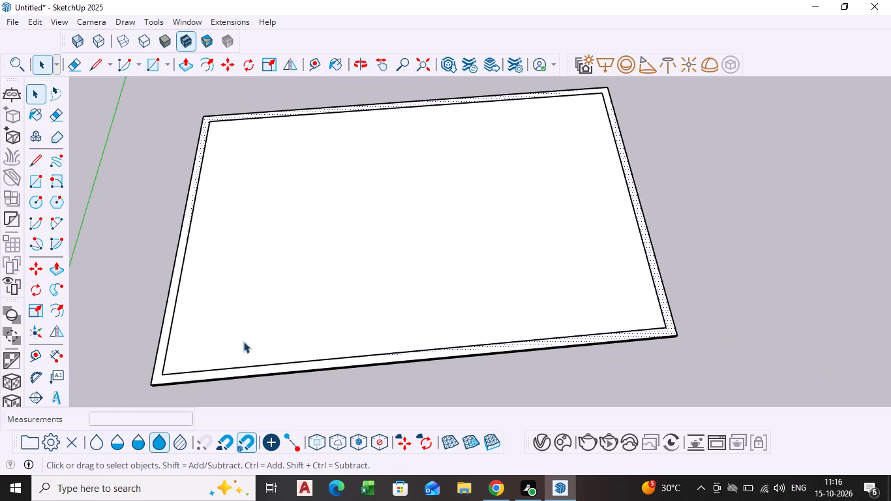
scroll(227, 349, "up", 4)
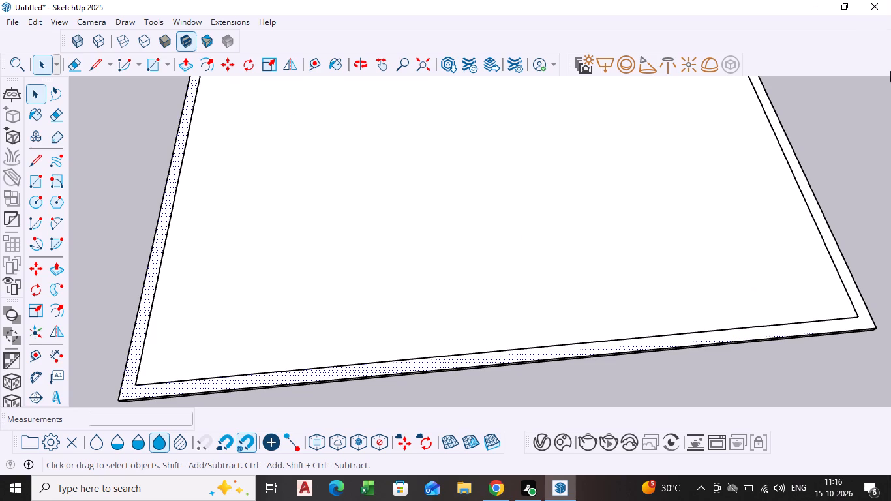
scroll(478, 186, "down", 7)
middle_click_drag(466, 196, 465, 223, "shift")
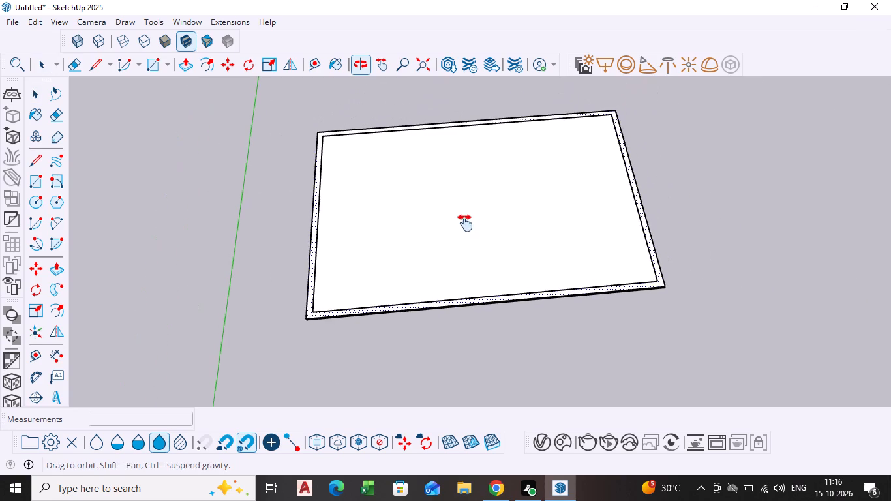
middle_click_drag(465, 223, 465, 224, "shift")
key("l")
scroll(455, 235, "up", 3)
scroll(301, 329, "up", 4)
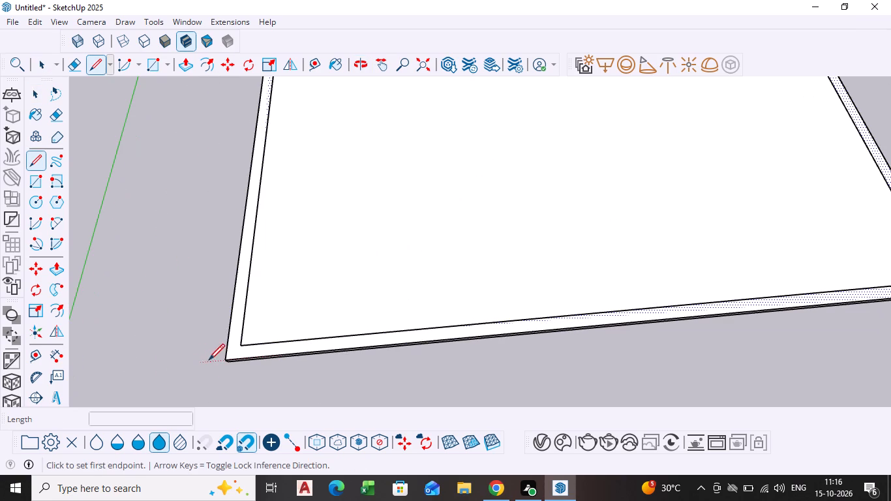
left_click(239, 348)
left_click(237, 363)
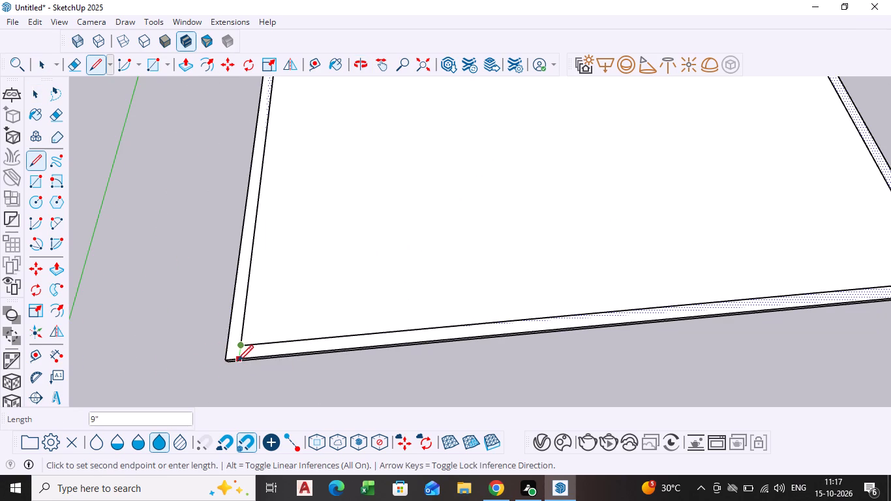
Draw a matching 9" line across the near strip at the inner near corner away from the green axis, separating that strip.
scroll(474, 296, "down", 9)
middle_click_drag(521, 260, 511, 266, "shift")
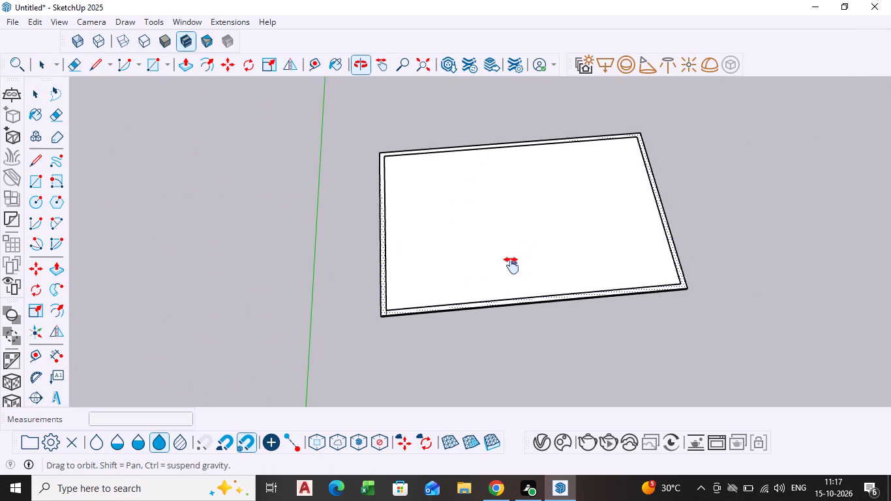
middle_click_drag(511, 266, 430, 350, "shift")
scroll(597, 371, "up", 4)
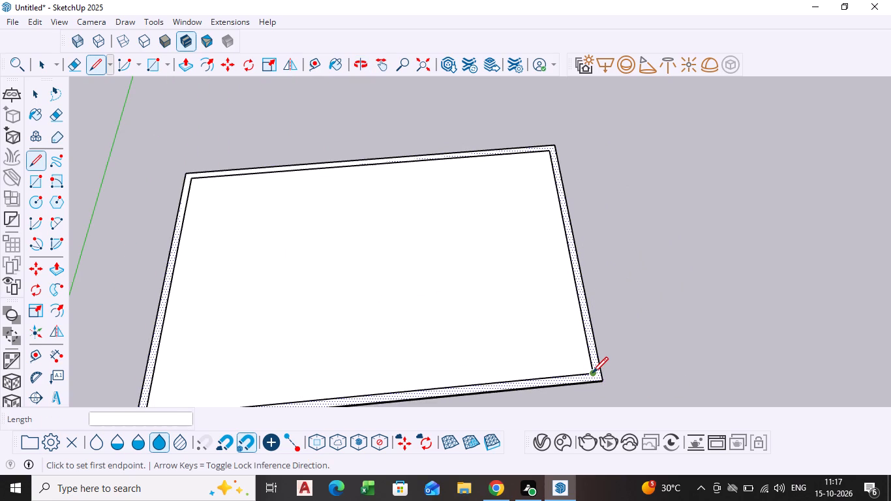
left_click(592, 374)
scroll(597, 384, "up", 6)
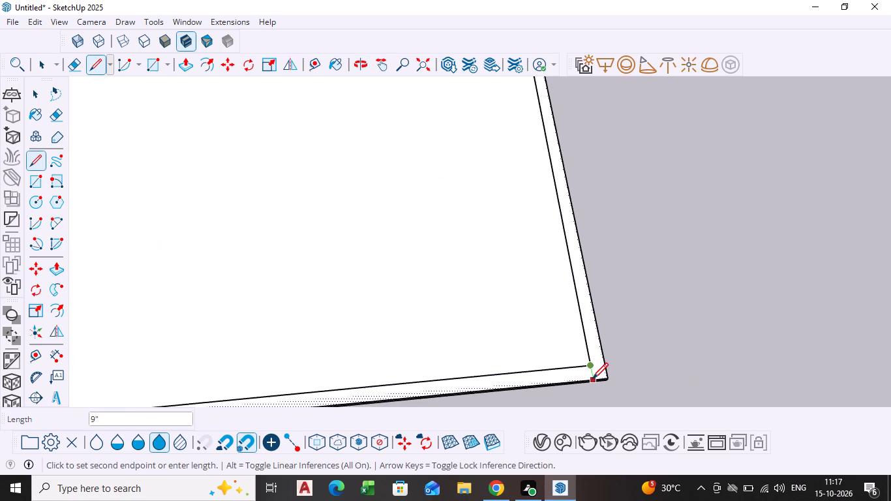
left_click(592, 380)
scroll(375, 400, "down", 2)
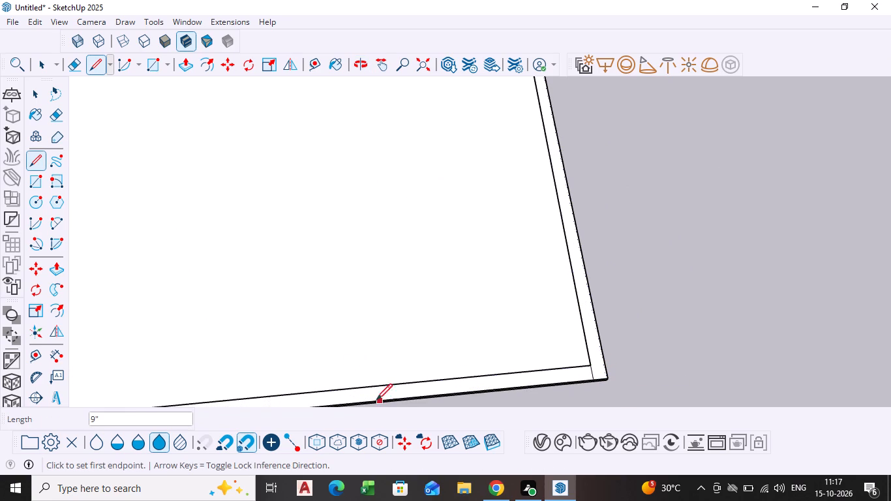
scroll(376, 401, "down", 2)
scroll(183, 255, "down", 9)
scroll(183, 256, "up", 1)
middle_click_drag(181, 256, 333, 290, "shift")
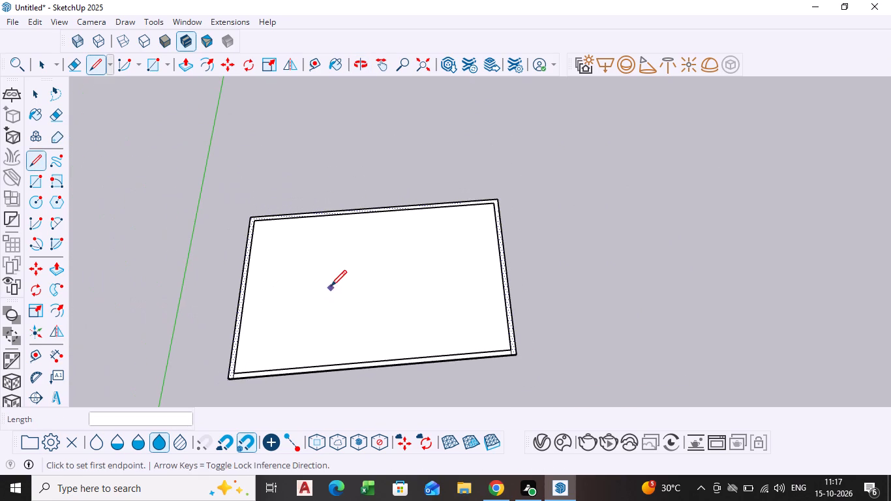
key("space")
Push/Pull the three-sided wall border up 10', leaving the near strip flat.
scroll(329, 286, "up", 3)
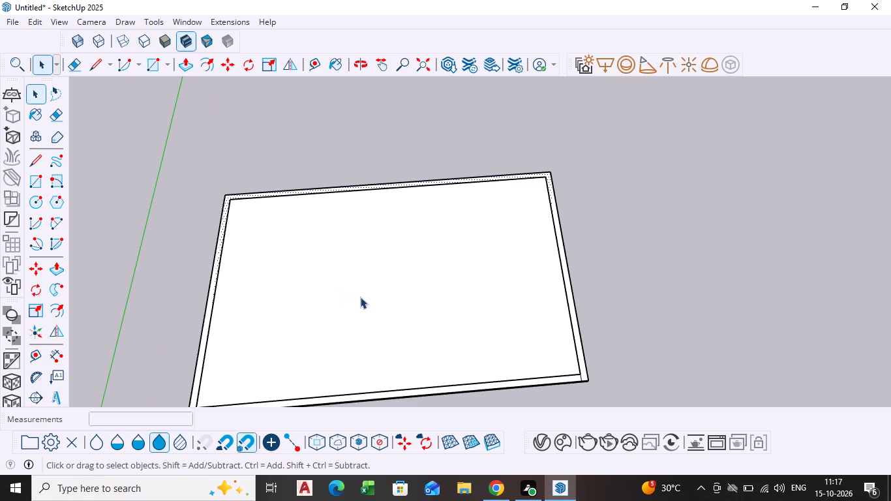
left_click(205, 326)
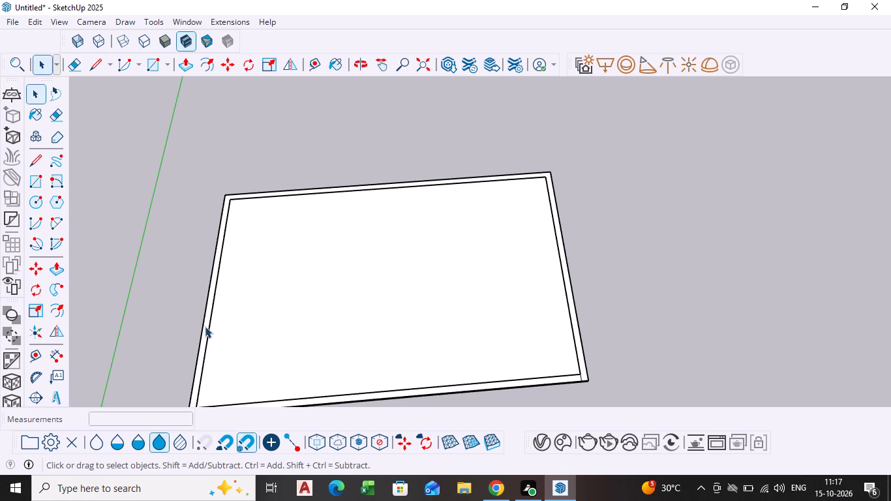
key("p")
left_click(205, 326)
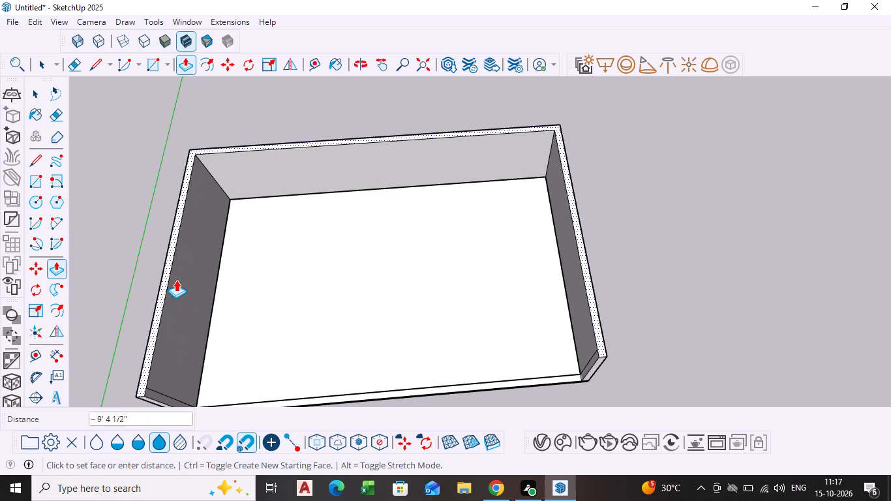
scroll(176, 280, "down", 3)
middle_click_drag(175, 279, 179, 222)
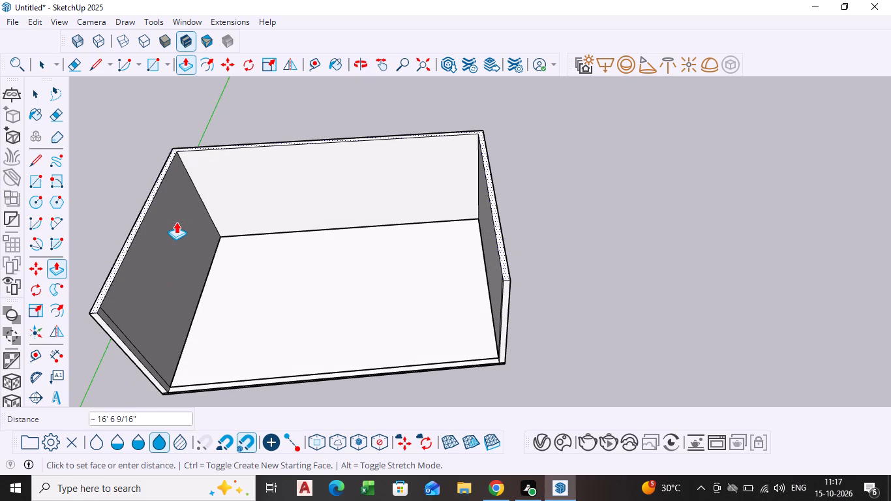
key("1")
key("0")
key("apostrophe")
key("Return")
key("Escape")
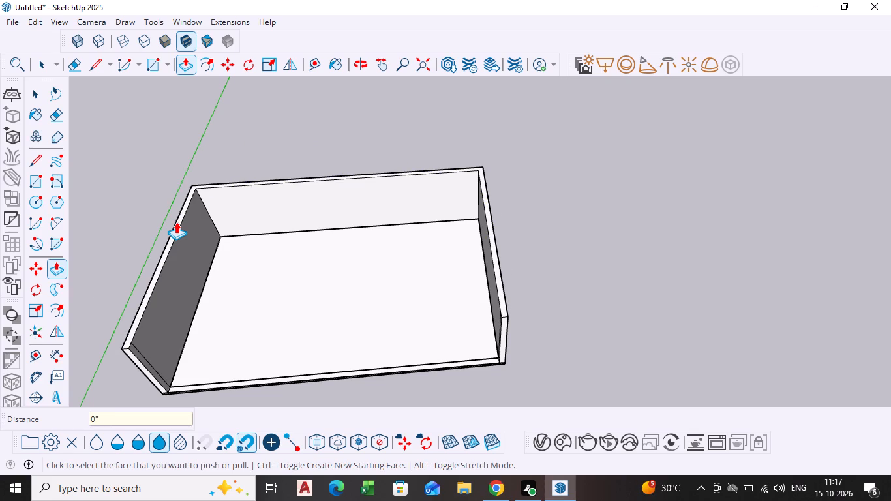
key("space")
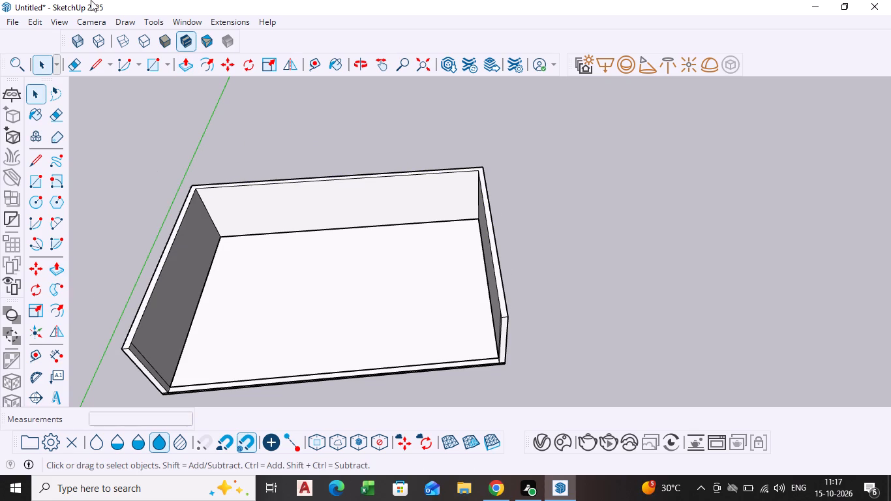
Examine the three raised walls and the open near side from low and high viewing angles.
middle_click_drag(176, 292, 196, 202)
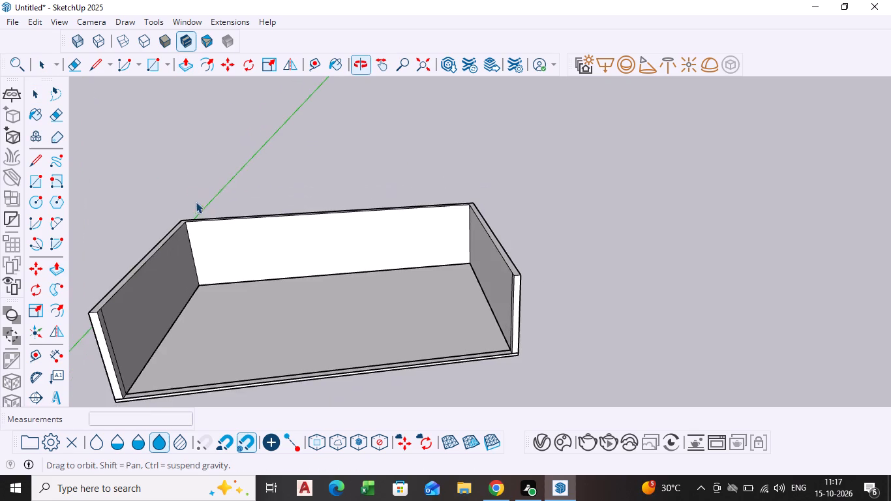
scroll(250, 288, "up", 5)
scroll(239, 281, "down", 4)
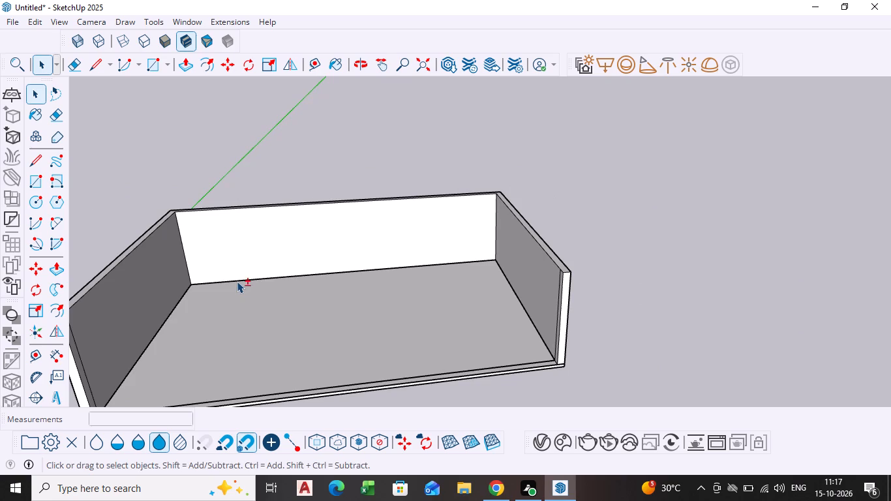
middle_click_drag(239, 281, 331, 244, "shift")
middle_click_drag(401, 344, 342, 369)
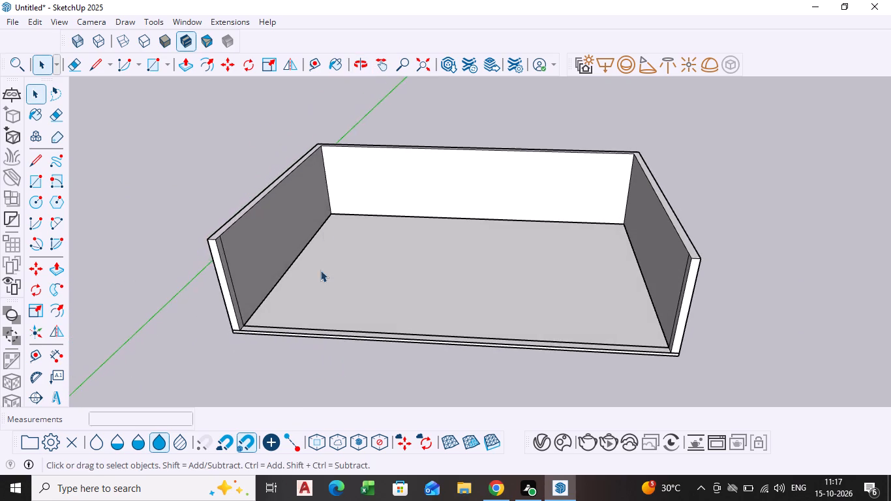
scroll(329, 210, "up", 4)
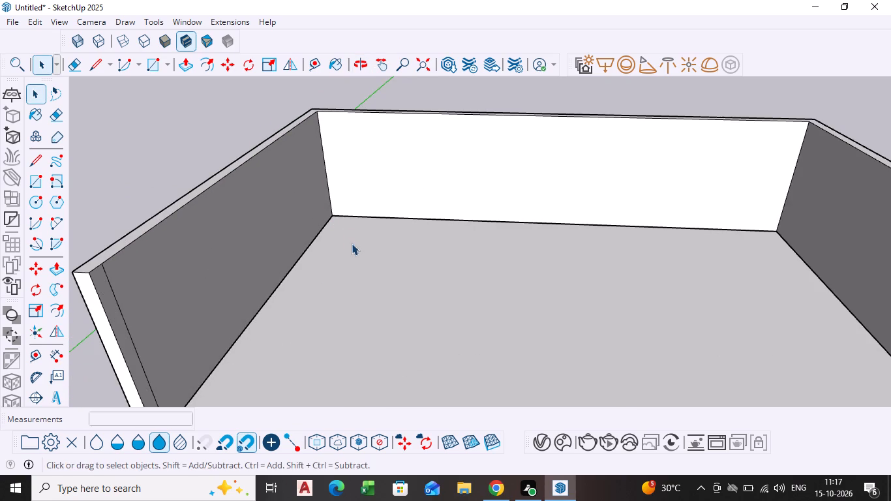
scroll(366, 250, "up", 1)
scroll(363, 271, "down", 3)
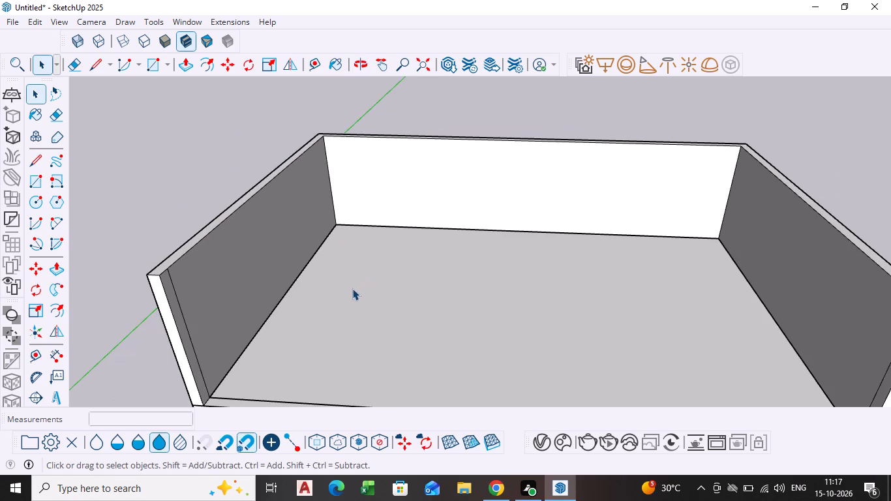
scroll(349, 297, "down", 1)
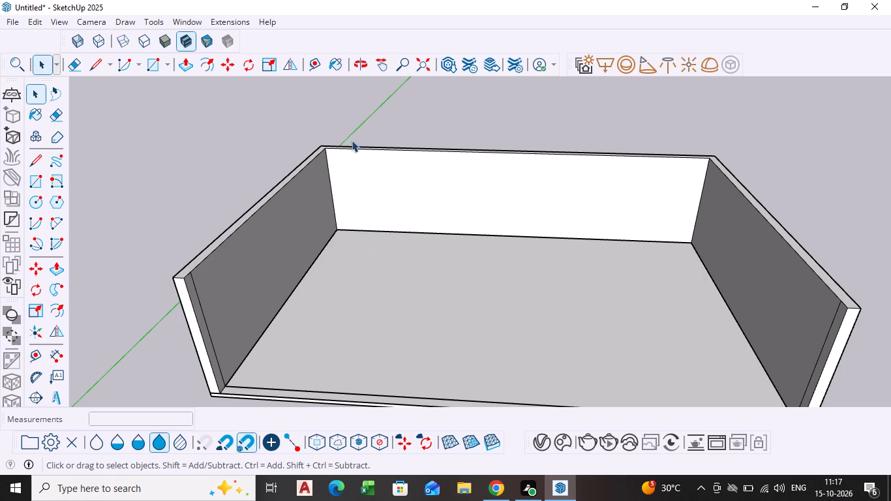
middle_click_drag(372, 237, 406, 294)
scroll(458, 250, "down", 3)
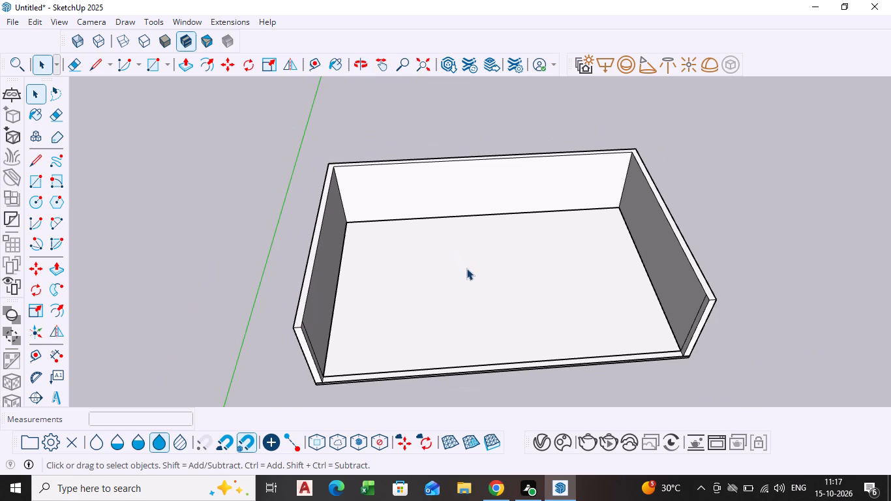
scroll(515, 277, "down", 1)
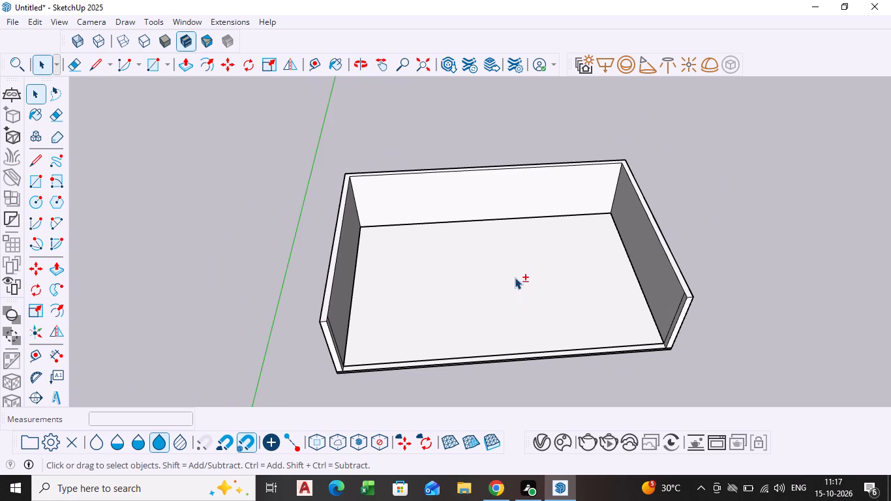
Draw a line about 26' 1" long across the floor from the back wall to the near strip, parallel to the green axis.
middle_click_drag(515, 278, 479, 235, "shift")
left_click(29, 159)
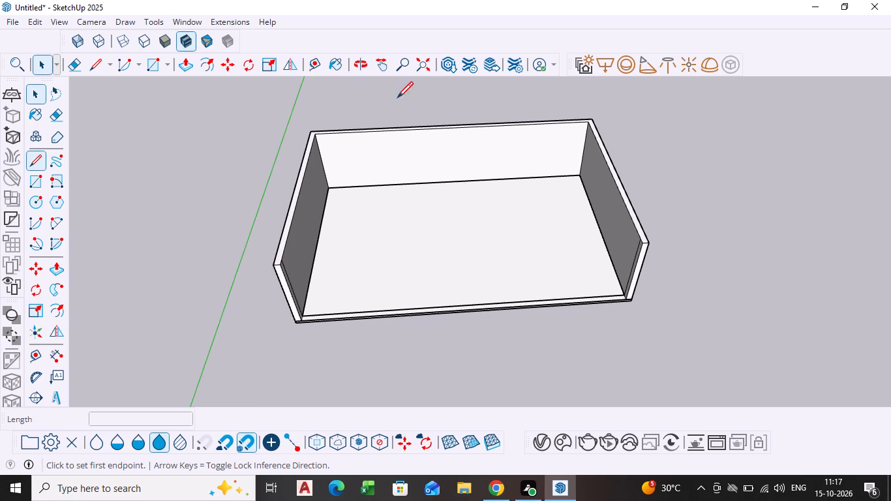
left_click(455, 183)
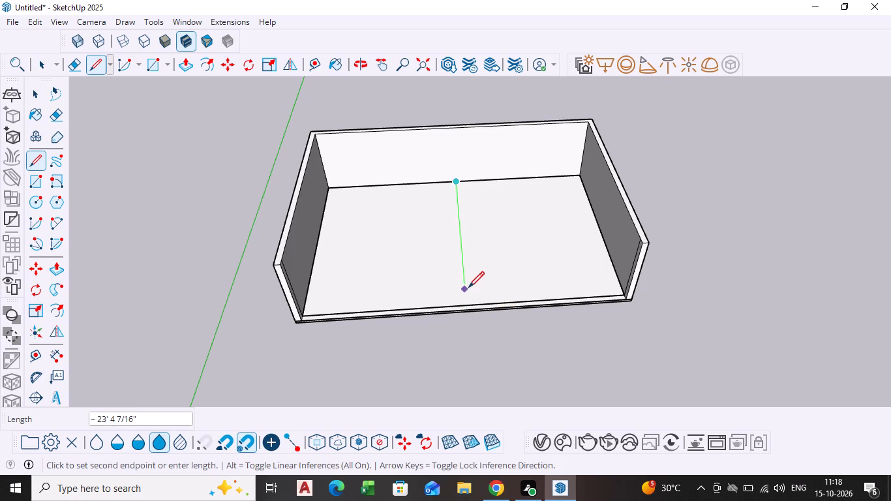
left_click(466, 304)
key("space")
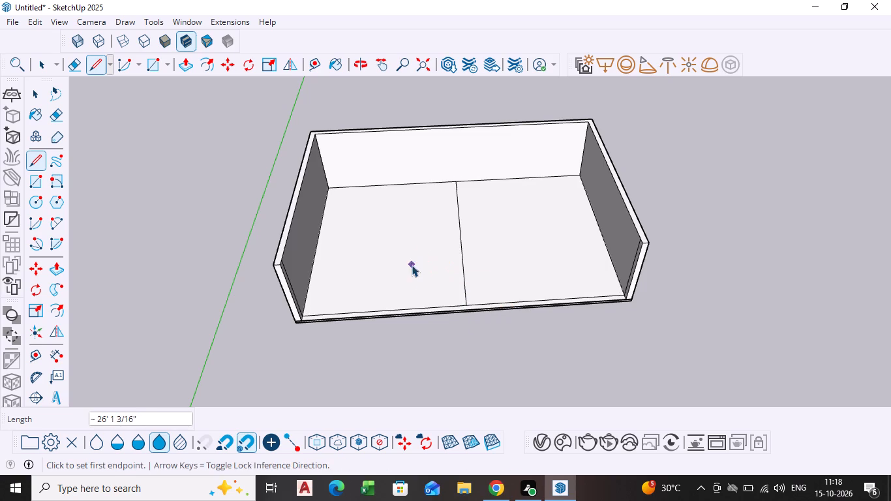
Examine the two floor areas on either side of the dividing line and the surrounding walls from several angles.
left_click(412, 265)
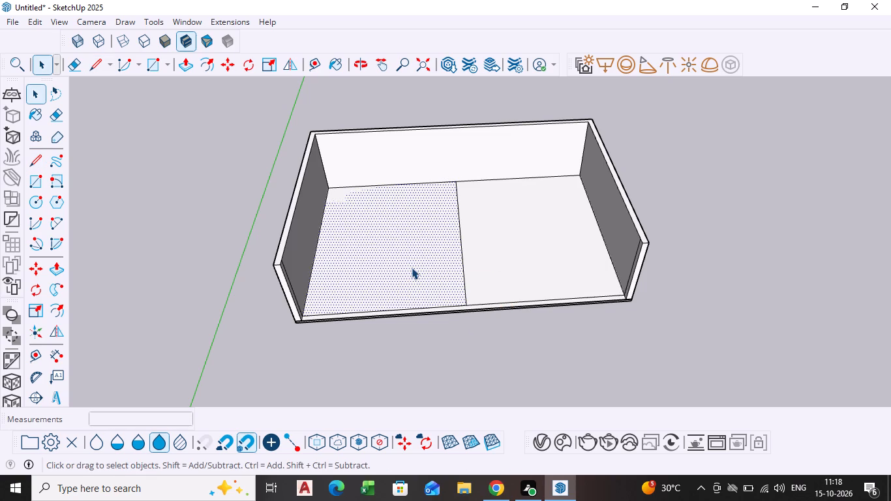
left_click(585, 256)
left_click(432, 259)
scroll(320, 266, "up", 3)
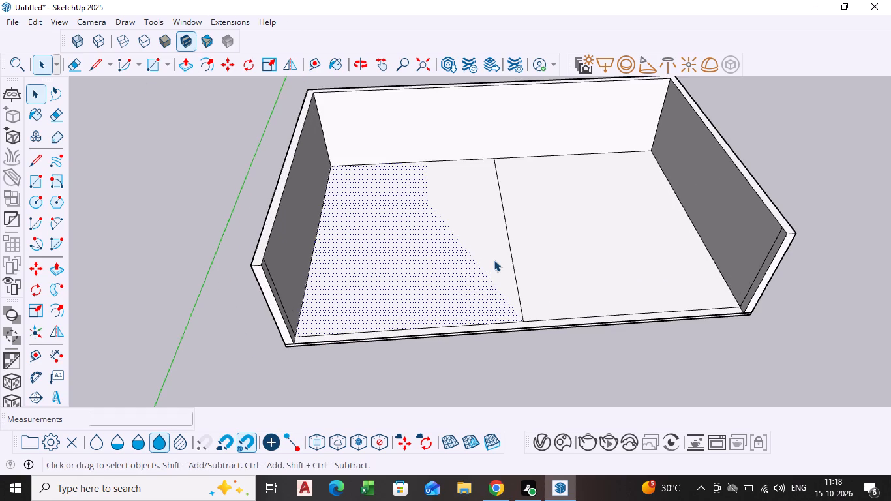
left_click(493, 261)
middle_click_drag(382, 289, 371, 320)
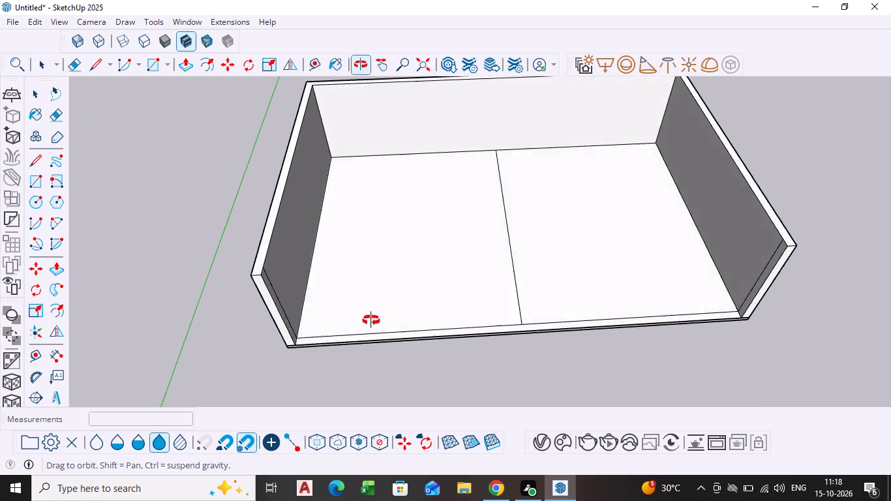
middle_click_drag(371, 320, 364, 344)
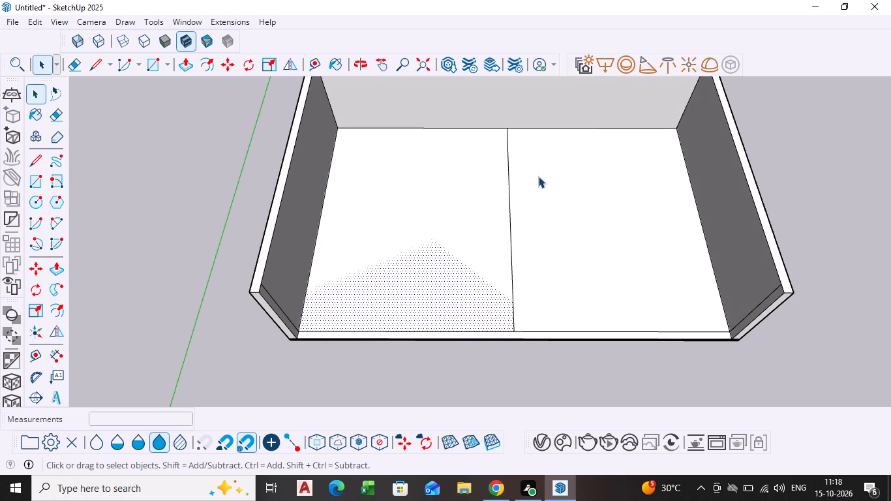
middle_click_drag(522, 183, 514, 224, "shift")
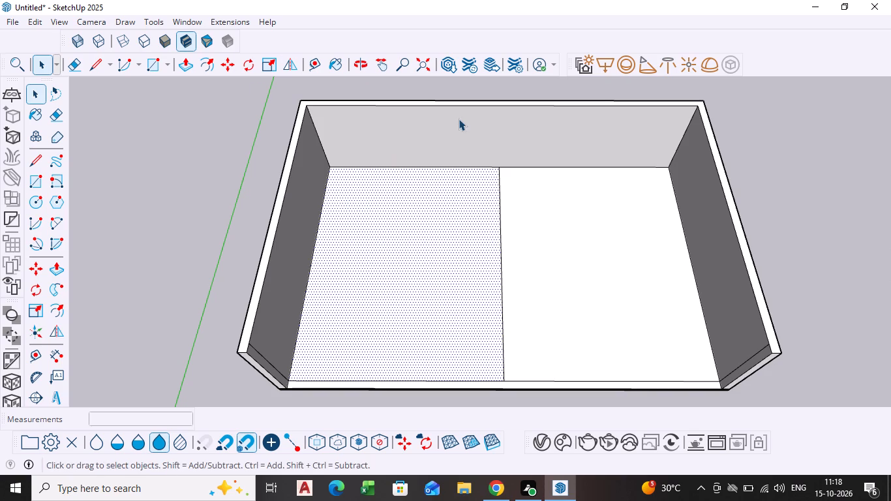
middle_click_drag(419, 176, 477, 77)
scroll(473, 59, "down", 1)
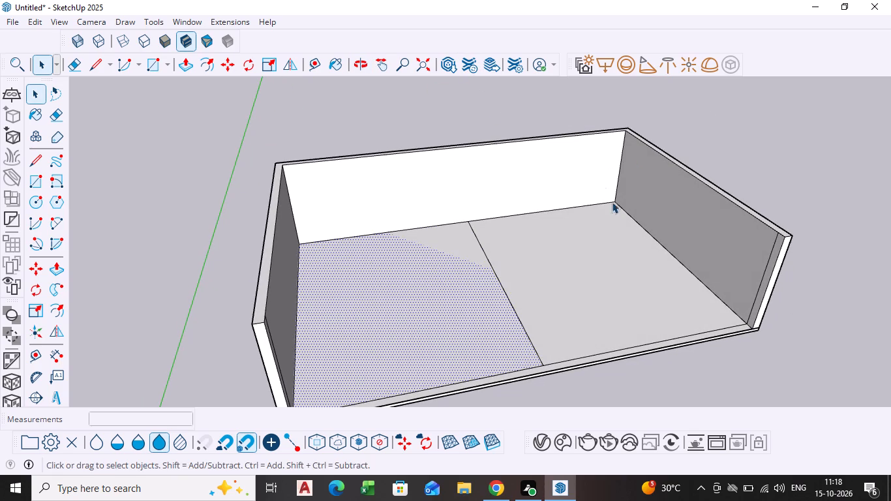
middle_click_drag(599, 203, 536, 186)
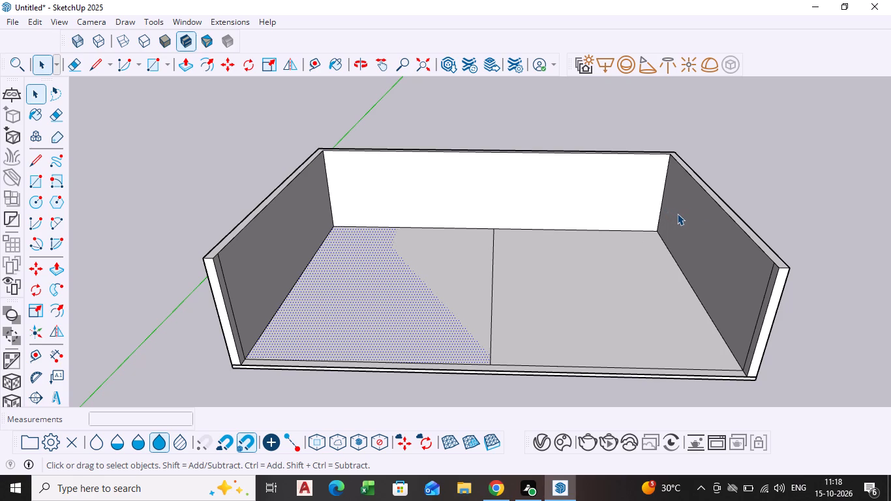
Copy the vertical corner edge, at the back wall's end away from the green axis, about 15' 3" along that wall.
left_click(663, 200)
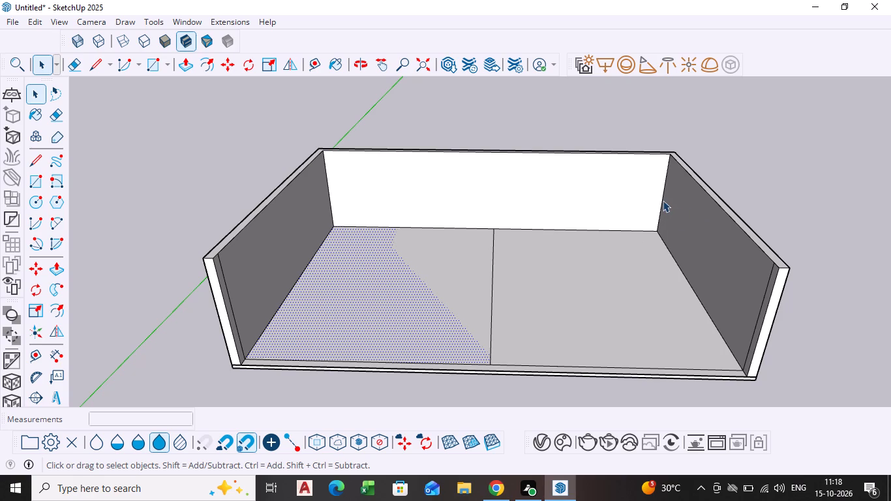
key("m")
left_click(663, 200)
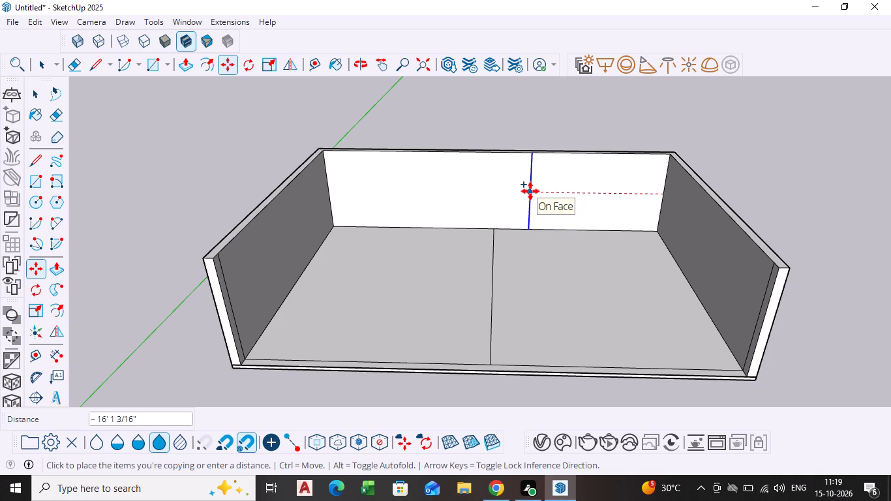
scroll(531, 191, "up", 4)
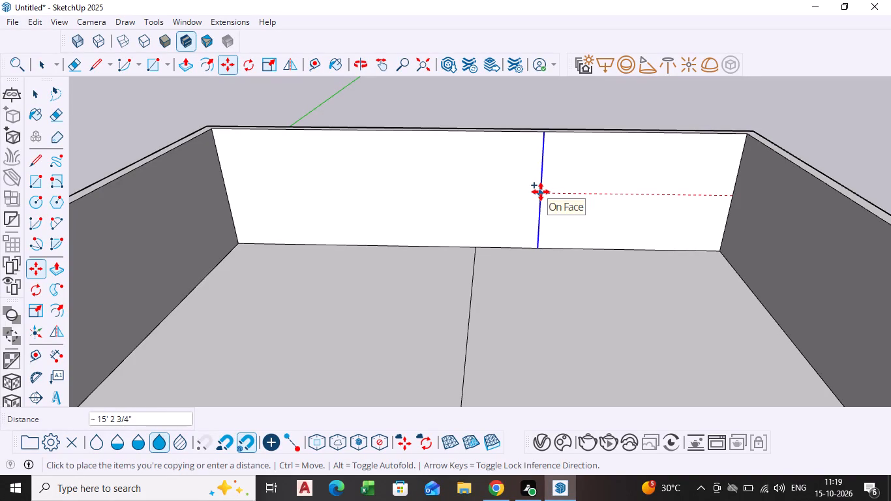
left_click(541, 192)
key("space")
left_click(551, 115)
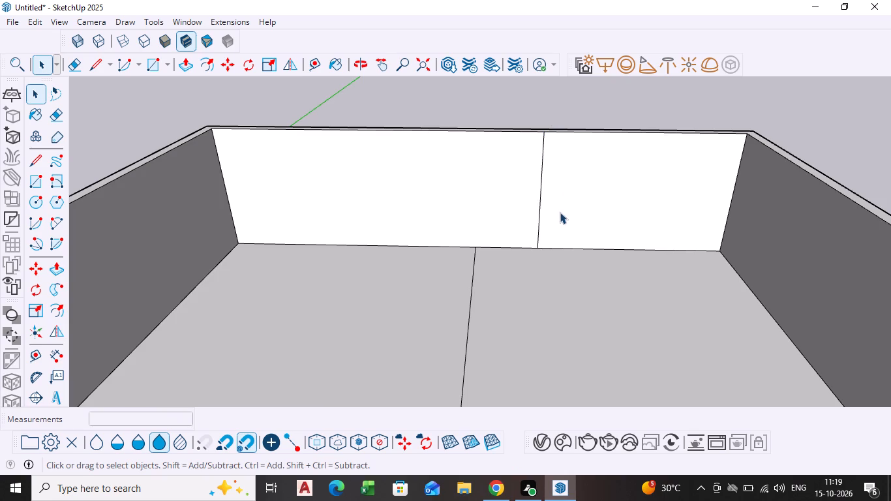
Examine the back wall section between the copied vertical line and the corner up close.
scroll(560, 213, "up", 3)
scroll(569, 256, "down", 2)
middle_click_drag(560, 259, 372, 283)
scroll(373, 282, "up", 1)
middle_click_drag(374, 281, 370, 276)
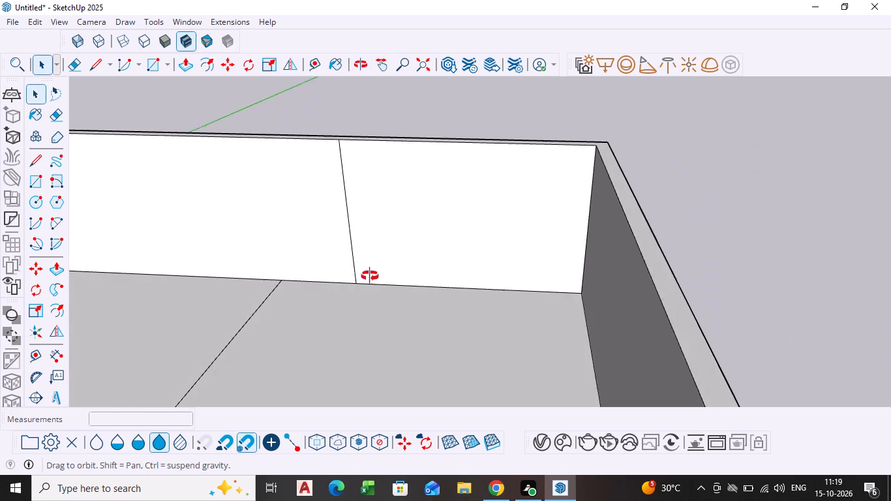
middle_click_drag(370, 276, 378, 251)
scroll(375, 264, "up", 3)
middle_click_drag(377, 287, 387, 273)
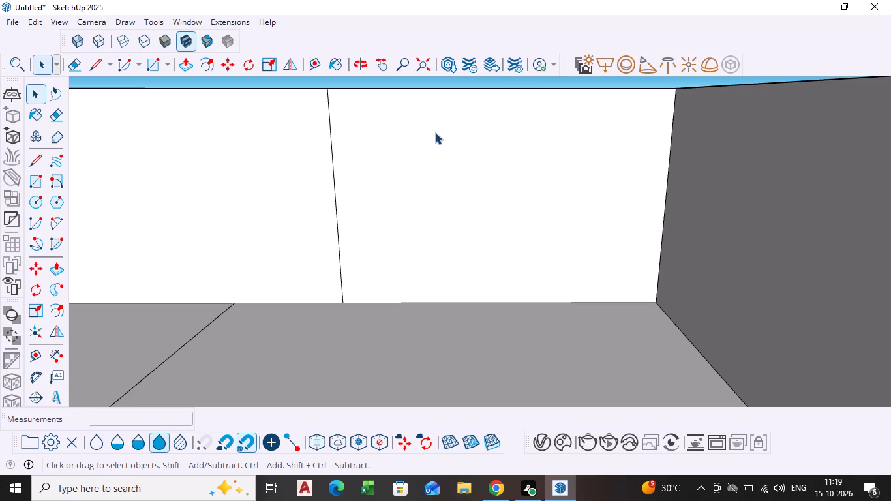
scroll(406, 170, "down", 1)
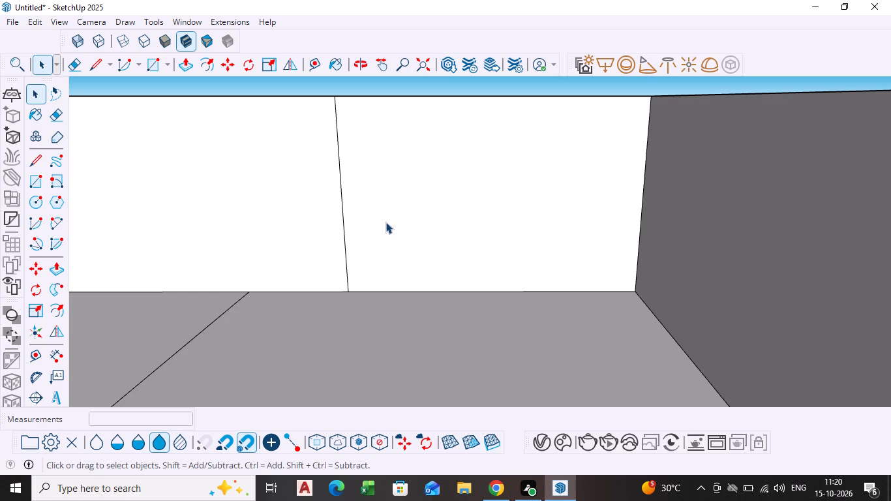
scroll(382, 246, "down", 1)
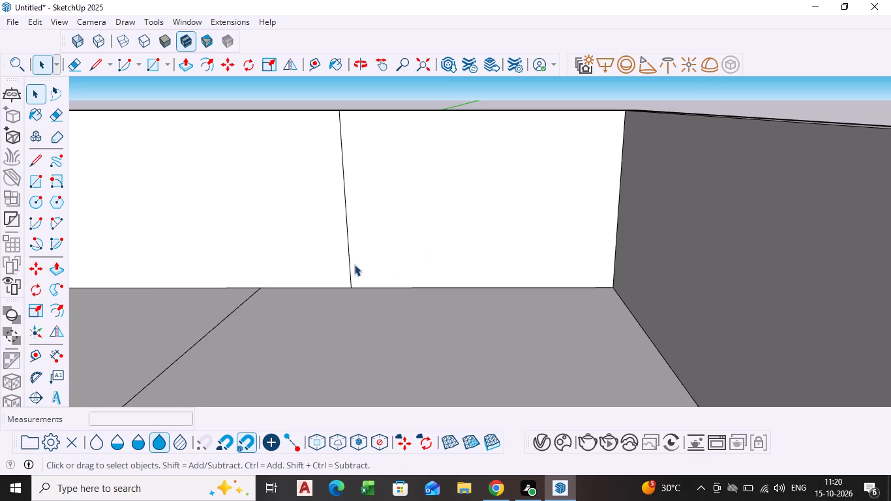
Copy the vertical line on the back wall about 2' 3" toward the nearby corner, outlining a narrow full-height strip.
middle_click_drag(290, 266, 355, 263)
scroll(336, 274, "down", 1)
left_click(342, 245)
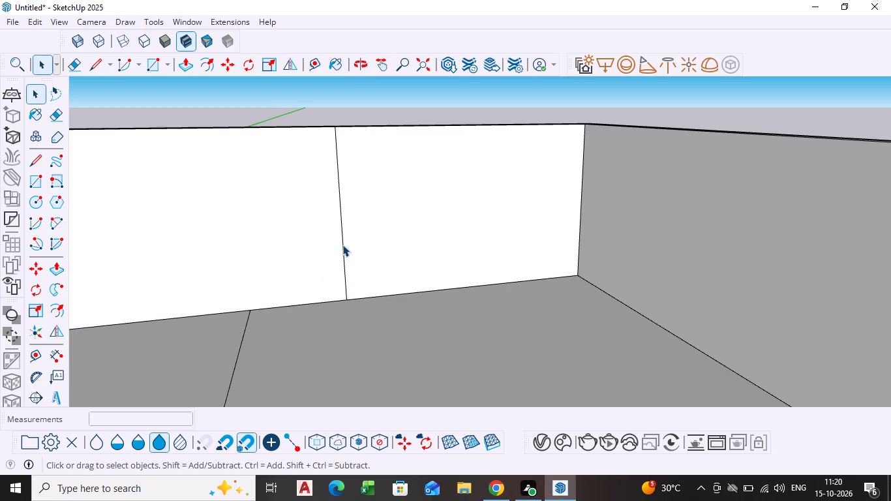
key("m")
left_click(350, 299)
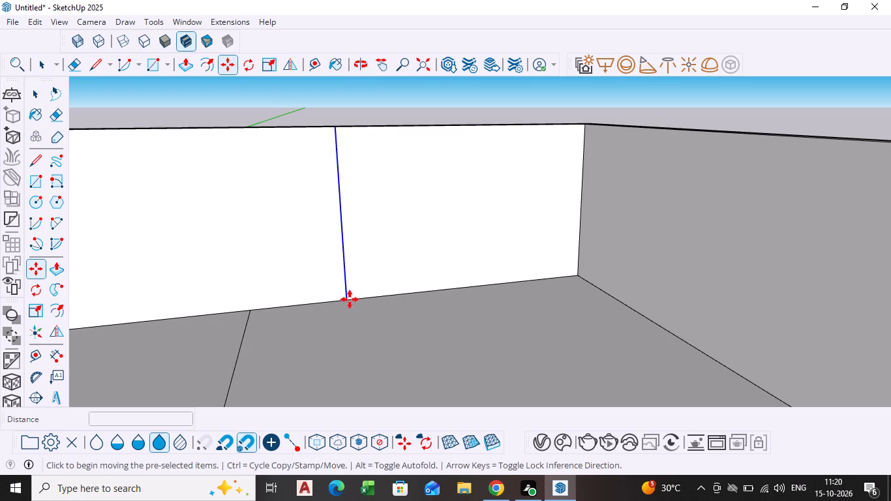
left_click(385, 295)
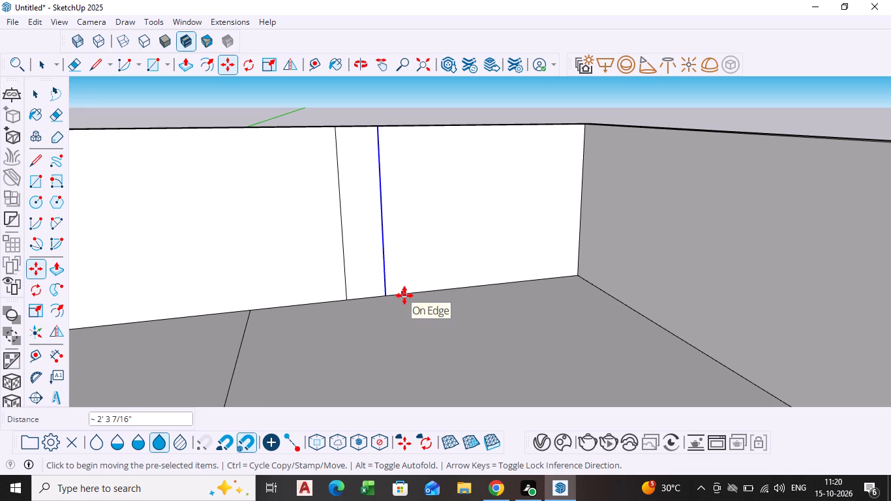
key("space")
left_click(562, 106)
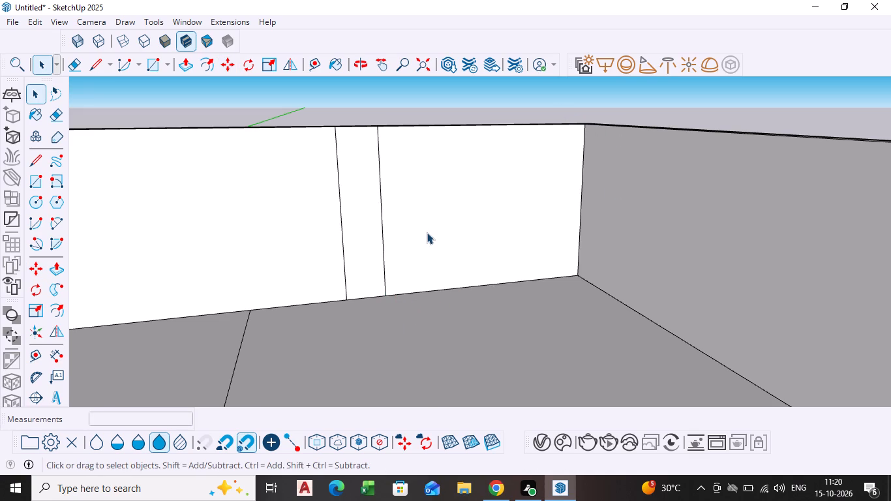
Copy the narrow full-height strip on the back wall about 11' 5" along the wall toward the corner.
left_click(381, 235)
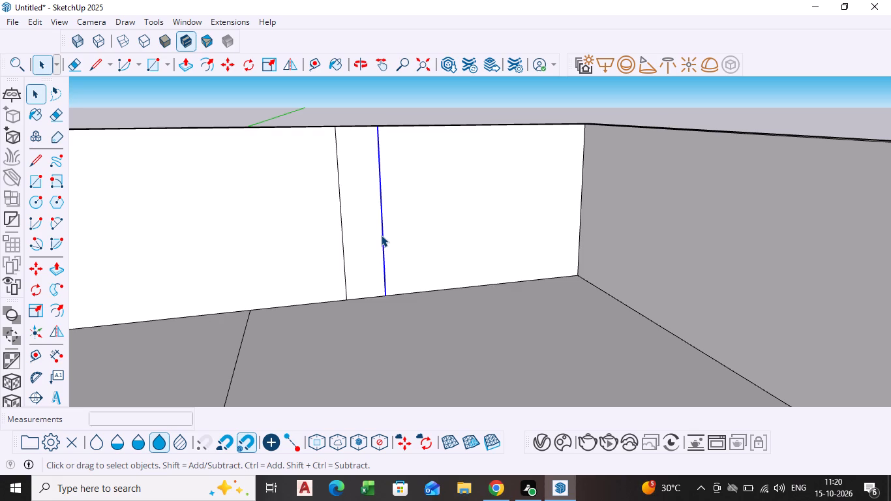
scroll(397, 237, "down", 1)
middle_click_drag(384, 238, 309, 185)
scroll(348, 232, "down", 1)
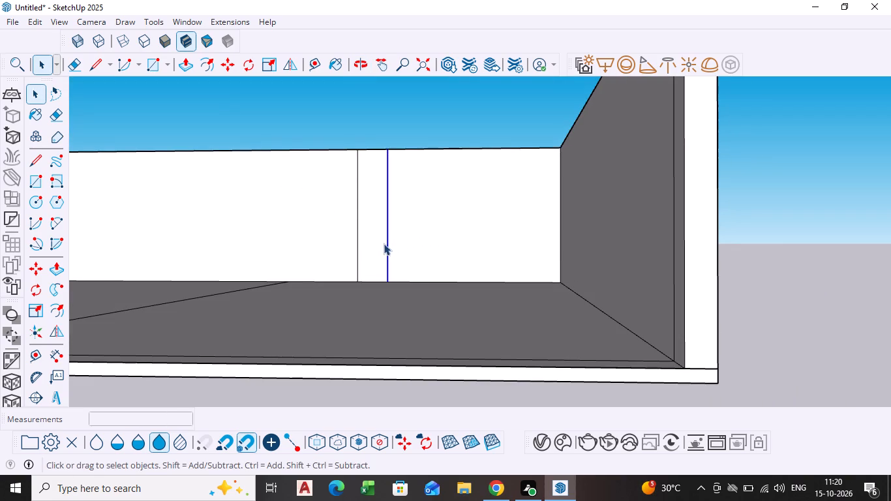
left_click(380, 243)
key("m")
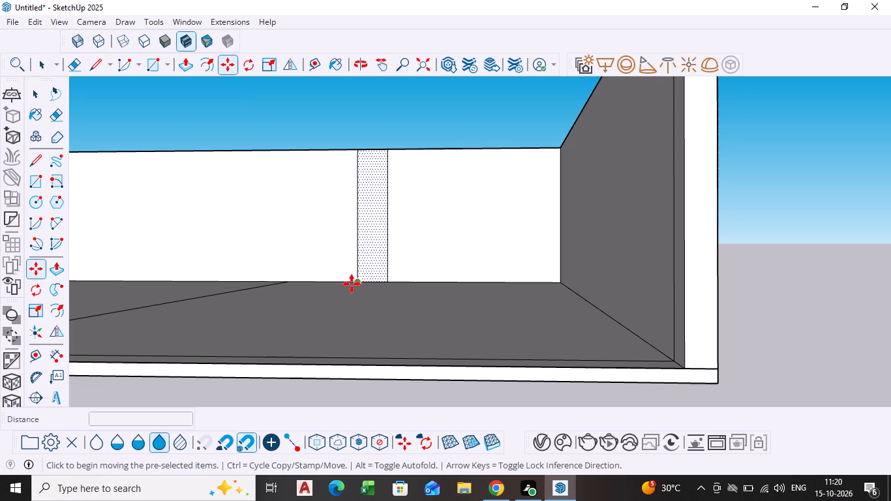
left_click(358, 280)
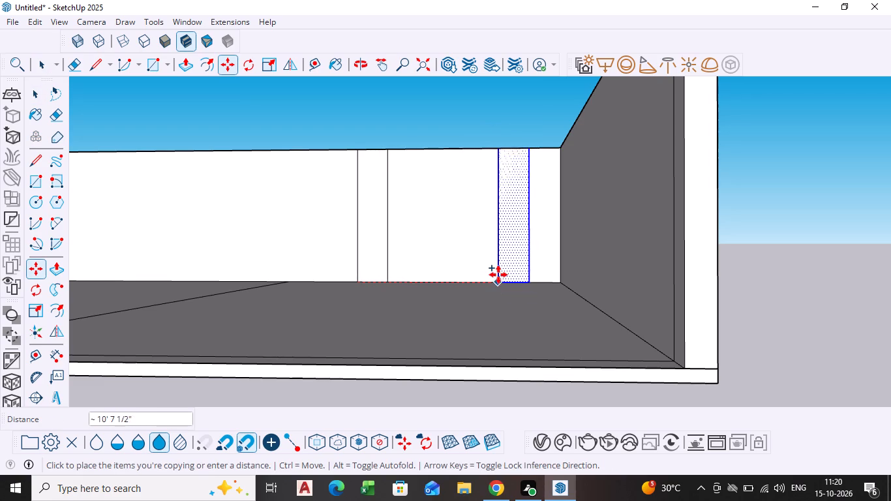
left_click(509, 275)
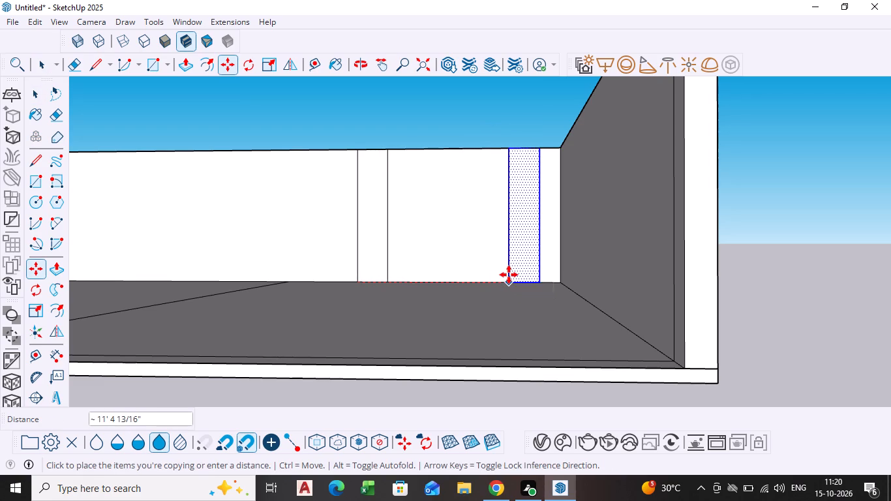
key("space")
left_click(786, 239)
Draw a horizontal line about 13' 8" long near the back wall's top, spanning both vertical strips from outer line to outer line.
middle_click_drag(569, 257, 568, 258)
scroll(569, 257, "down", 1)
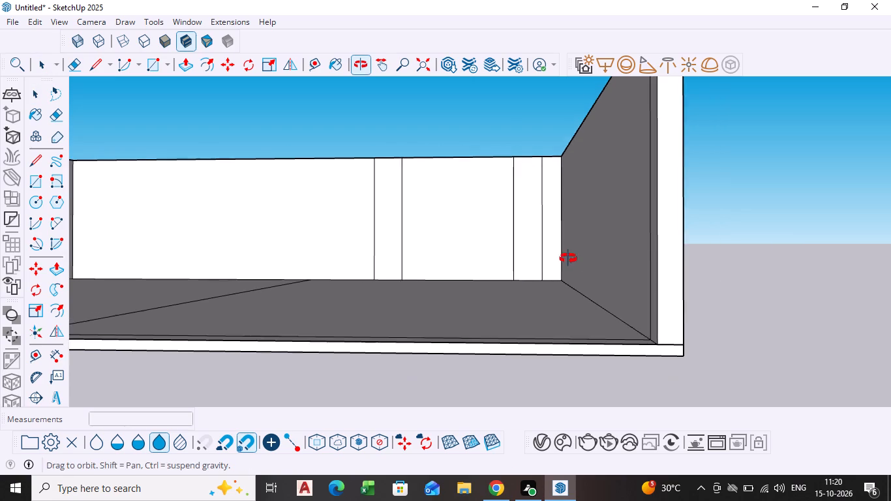
middle_click_drag(568, 258, 591, 286)
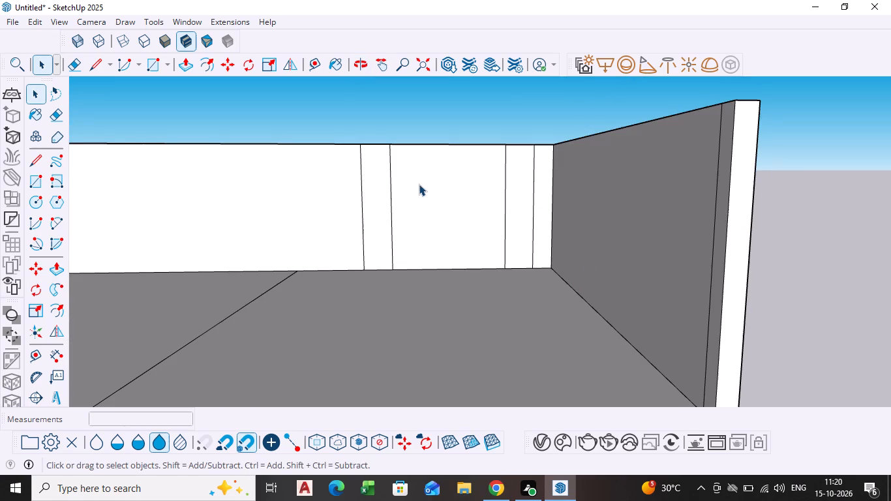
middle_click_drag(423, 150, 412, 215)
scroll(398, 166, "up", 5)
key("l")
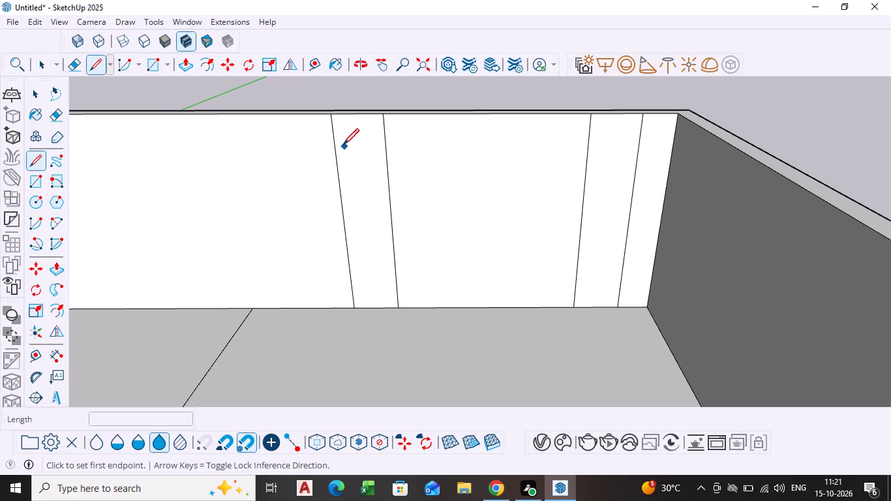
left_click(337, 146)
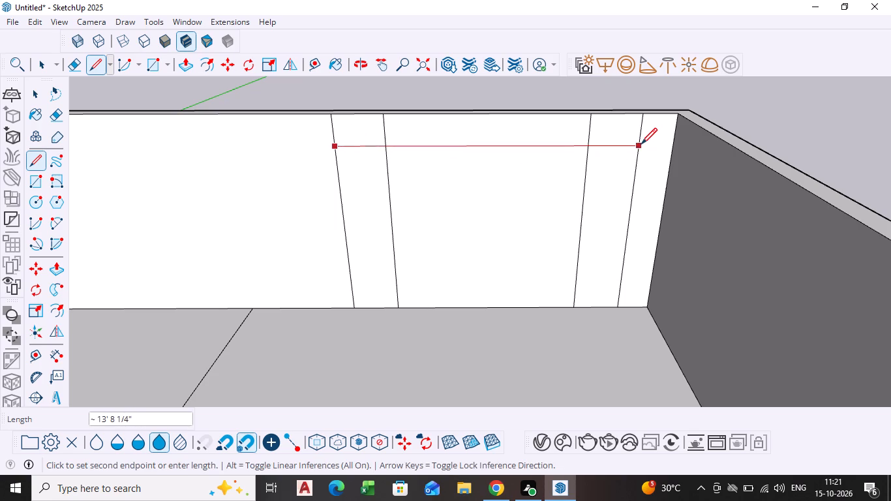
left_click(641, 145)
key("space")
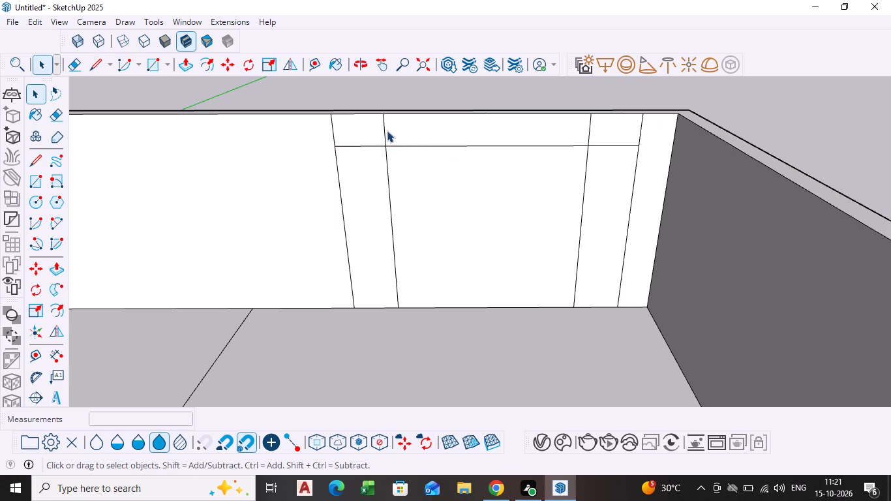
Delete the segment above the horizontal line from the inner vertical line of the strip farther from the corner.
left_click(386, 130)
key("Delete")
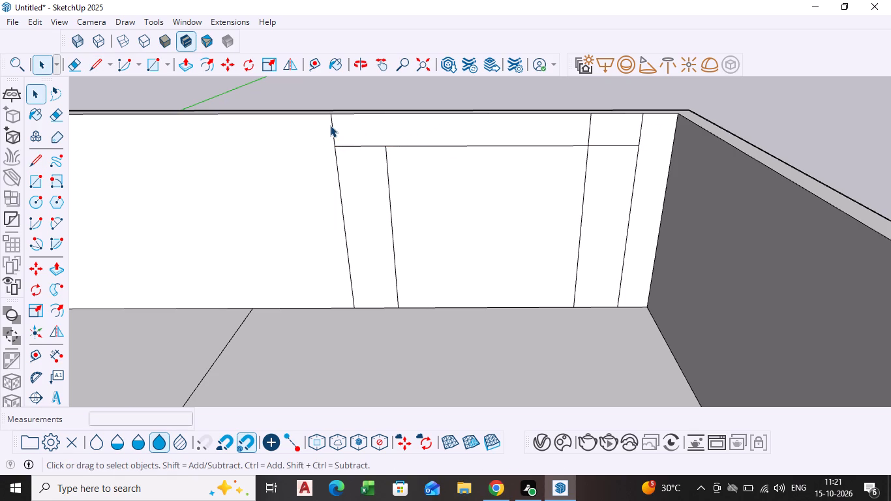
Delete the three remaining vertical line segments above the horizontal line on the back wall.
left_click(330, 125)
left_click(331, 127)
key("Delete")
left_click(590, 136)
key("Delete")
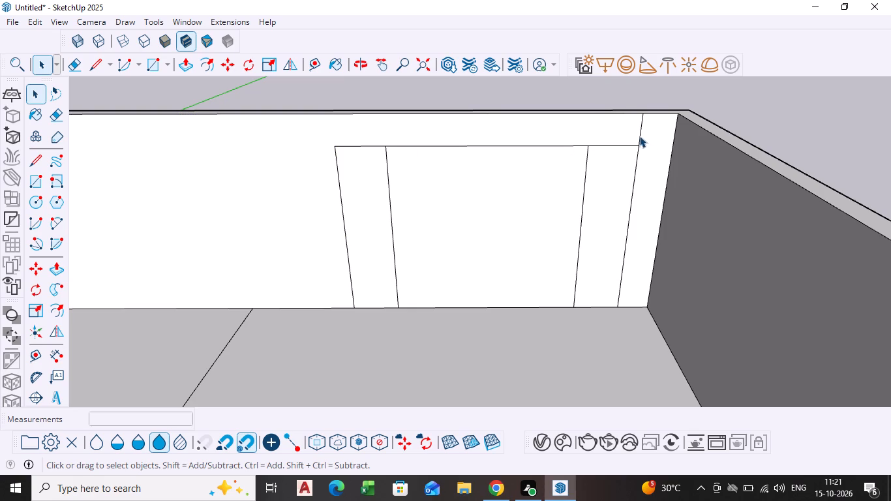
left_click(639, 136)
key("Delete")
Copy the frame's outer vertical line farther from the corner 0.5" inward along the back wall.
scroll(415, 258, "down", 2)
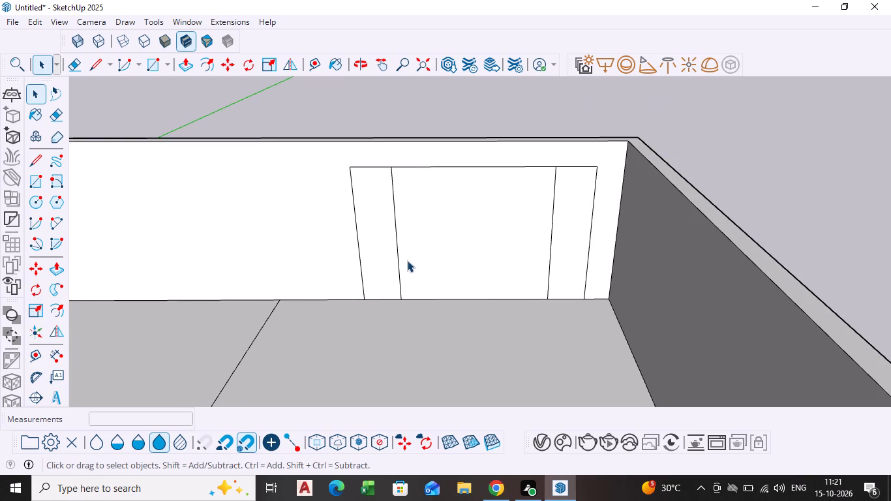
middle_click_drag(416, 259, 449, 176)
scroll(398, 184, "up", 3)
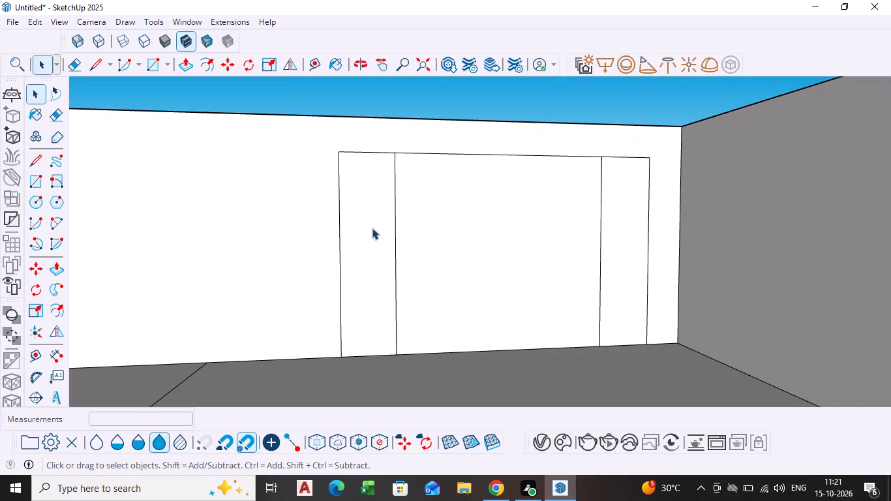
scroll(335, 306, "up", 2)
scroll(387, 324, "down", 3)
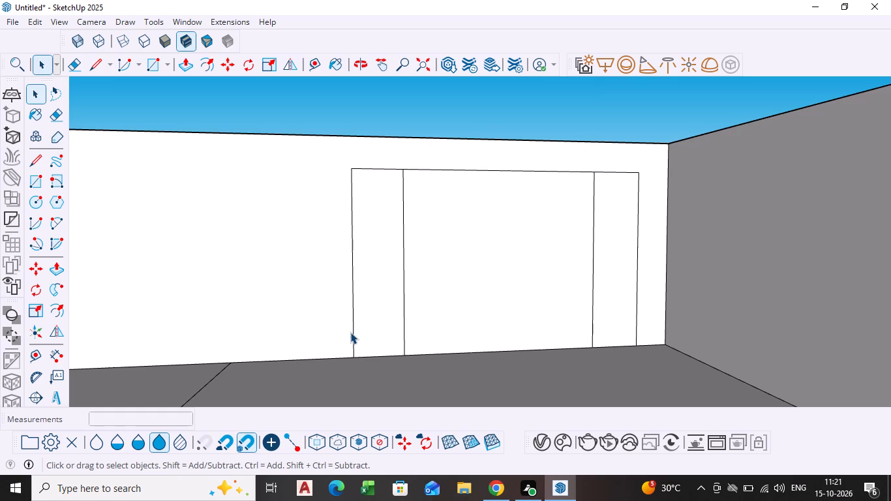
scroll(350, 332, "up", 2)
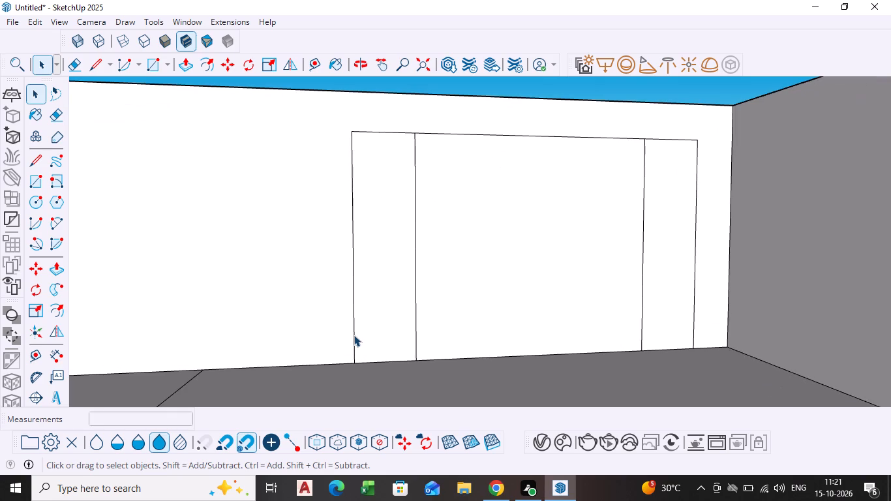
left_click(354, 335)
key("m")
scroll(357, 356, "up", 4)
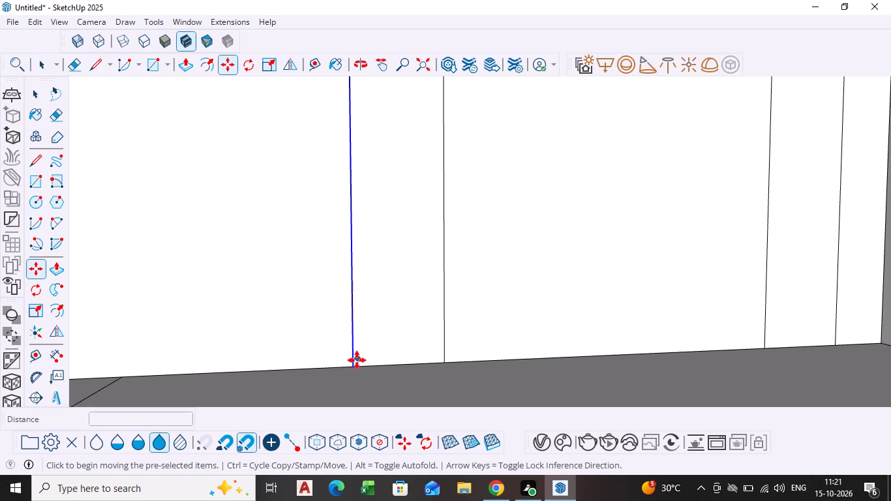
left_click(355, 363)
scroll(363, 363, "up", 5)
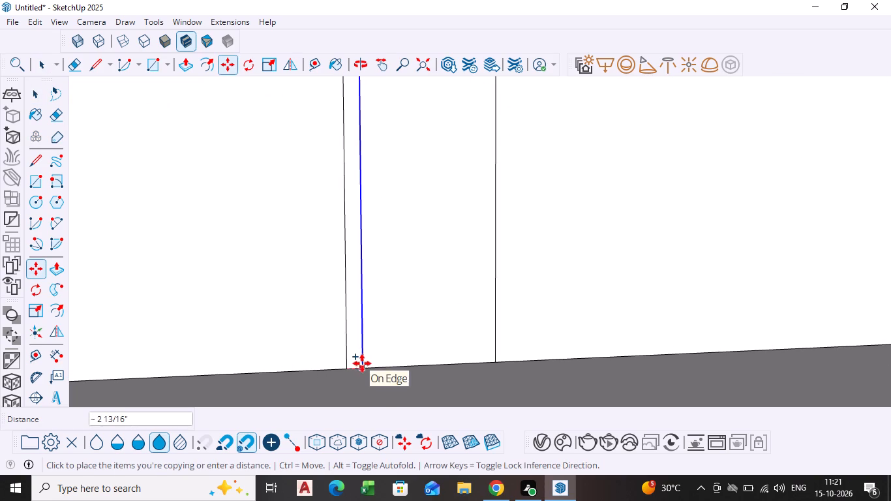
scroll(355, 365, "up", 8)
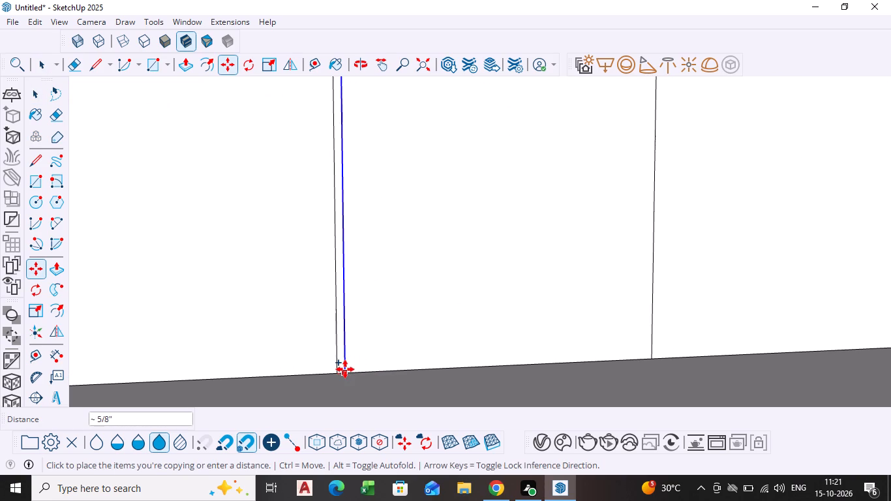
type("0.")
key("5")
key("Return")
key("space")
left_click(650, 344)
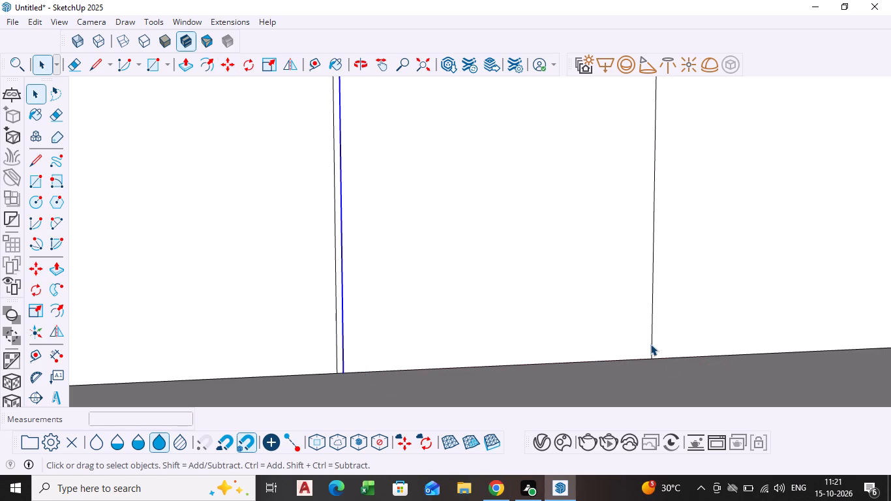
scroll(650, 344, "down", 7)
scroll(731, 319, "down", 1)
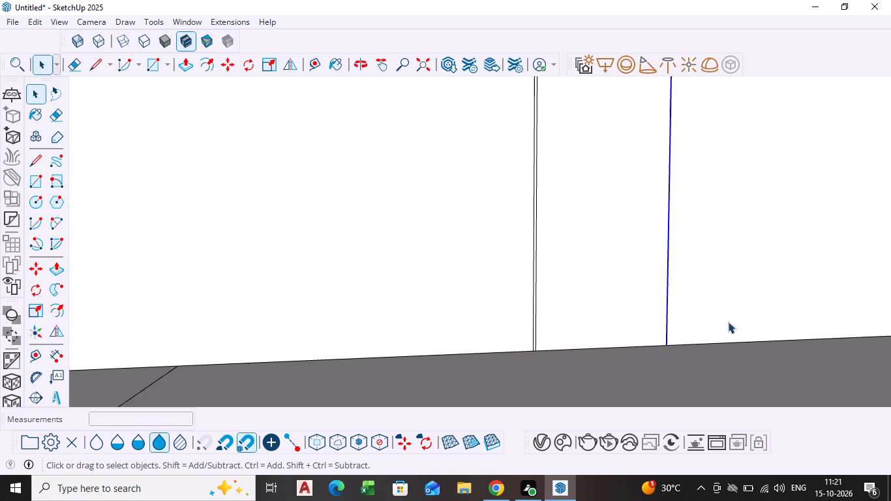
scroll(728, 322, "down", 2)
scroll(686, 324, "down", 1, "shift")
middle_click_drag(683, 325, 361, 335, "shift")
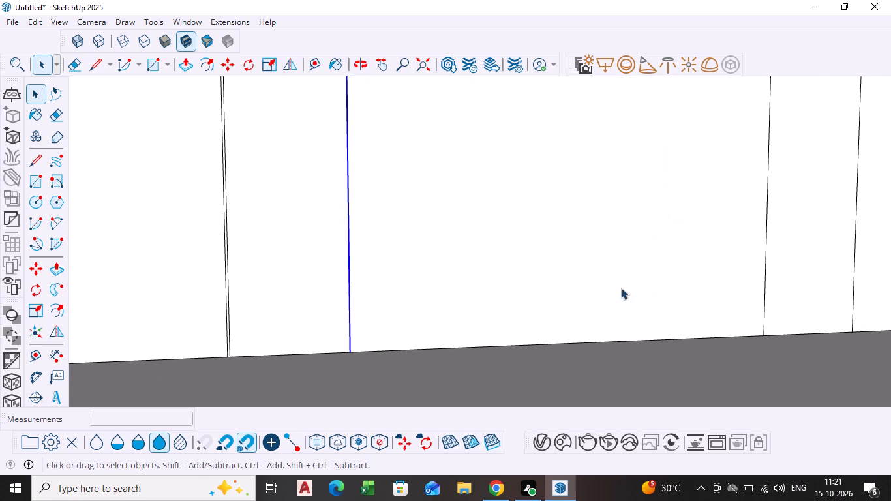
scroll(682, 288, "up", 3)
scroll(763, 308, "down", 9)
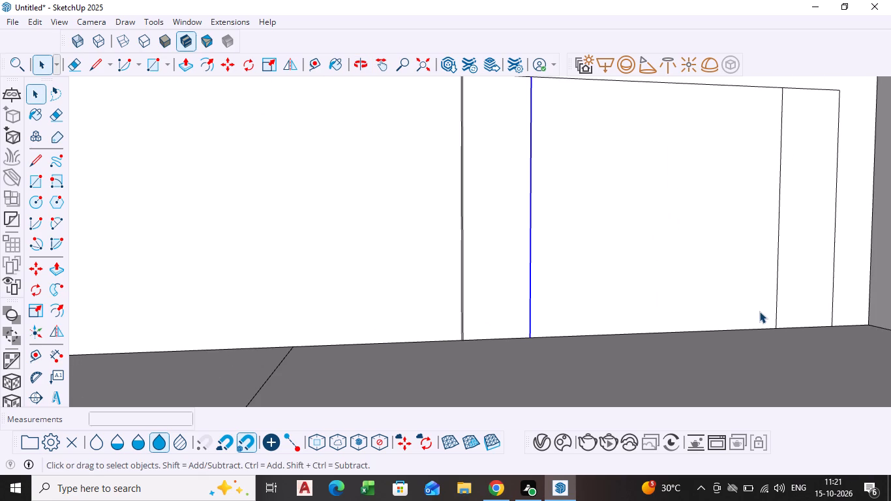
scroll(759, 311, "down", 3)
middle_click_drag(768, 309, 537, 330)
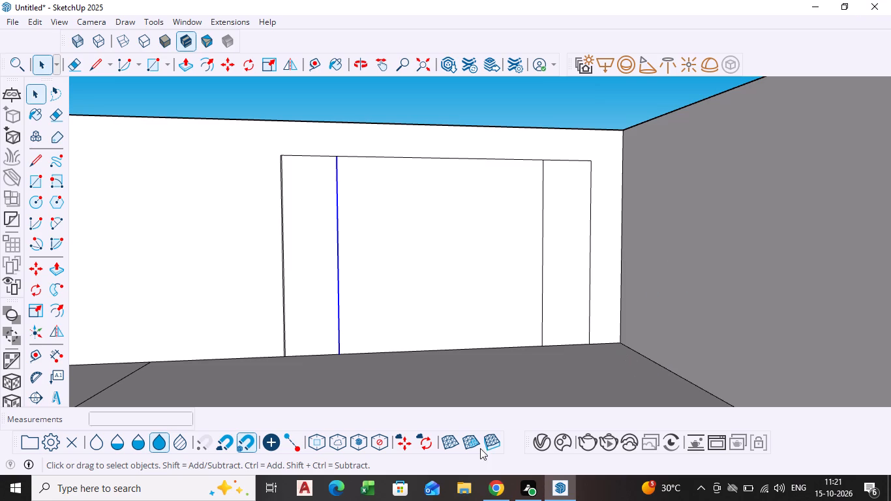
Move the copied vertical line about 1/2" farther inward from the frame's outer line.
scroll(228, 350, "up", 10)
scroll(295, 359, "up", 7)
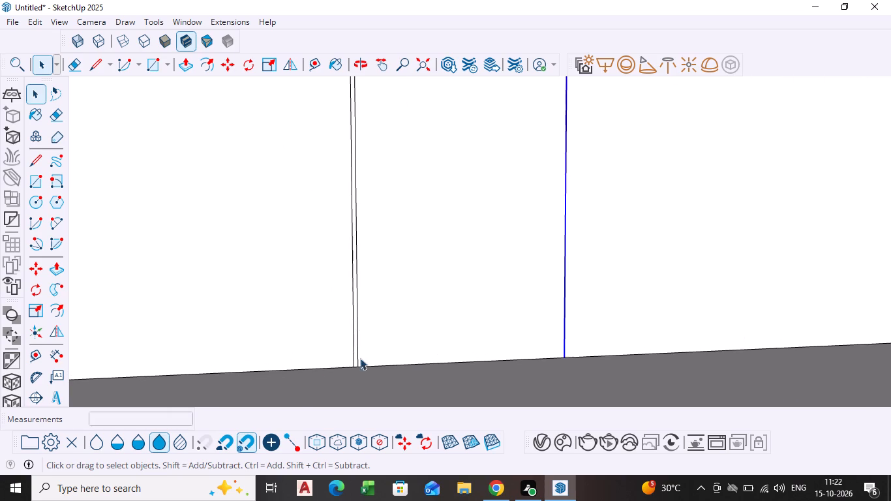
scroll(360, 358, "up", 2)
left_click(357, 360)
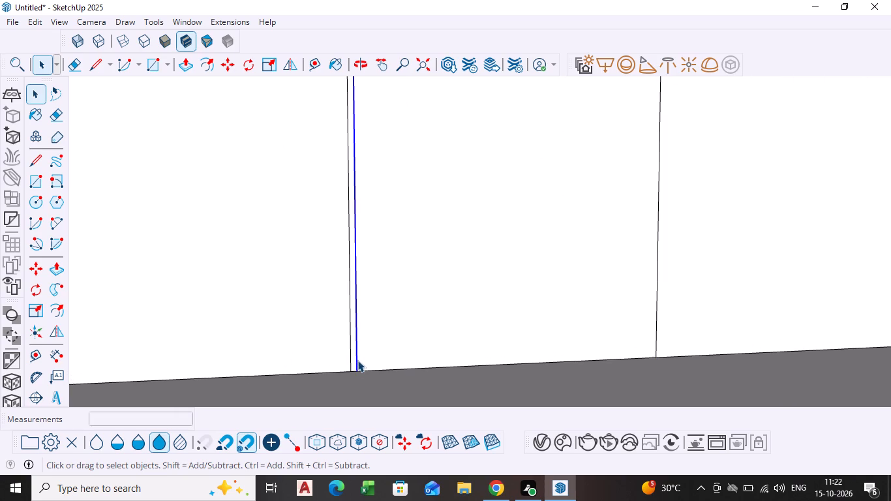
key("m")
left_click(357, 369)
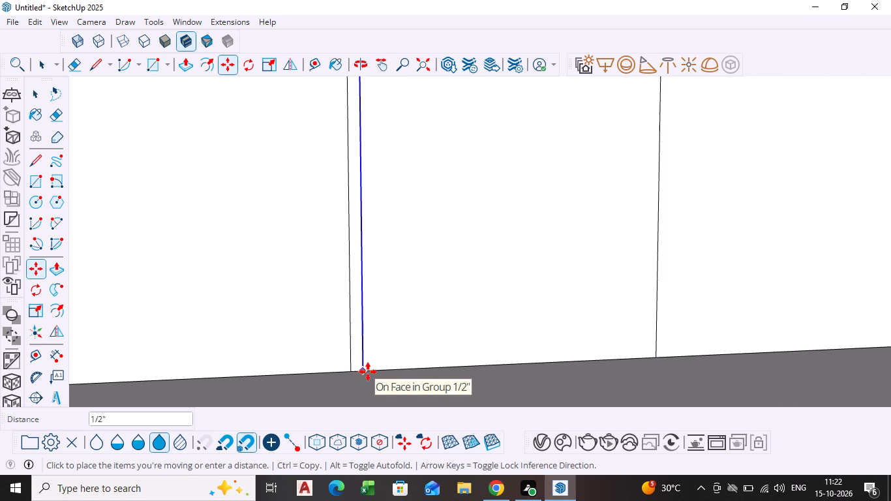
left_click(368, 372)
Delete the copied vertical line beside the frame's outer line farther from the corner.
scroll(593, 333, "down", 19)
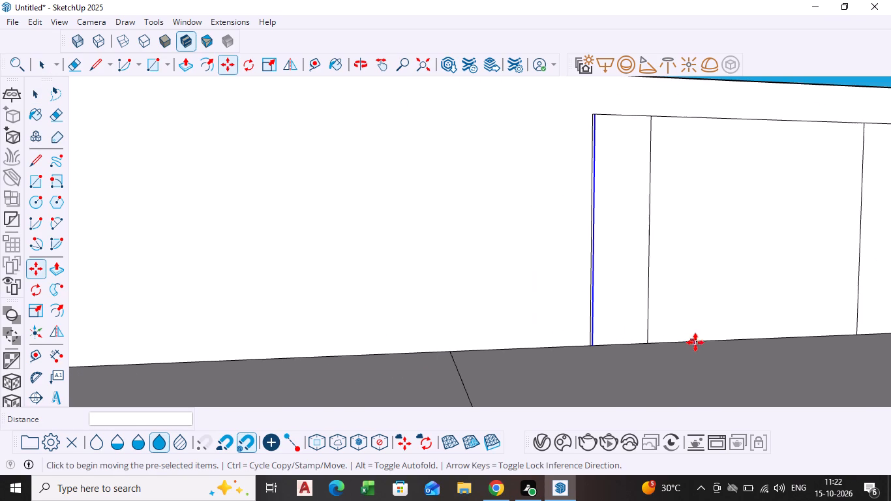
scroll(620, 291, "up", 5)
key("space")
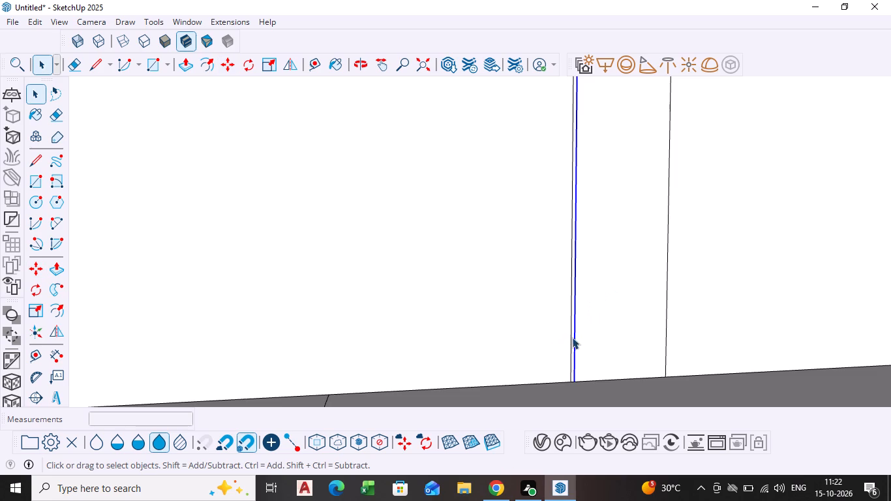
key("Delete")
Copy the frame's outer vertical line farther from the corner 1" inward along the back wall.
scroll(562, 378, "up", 5)
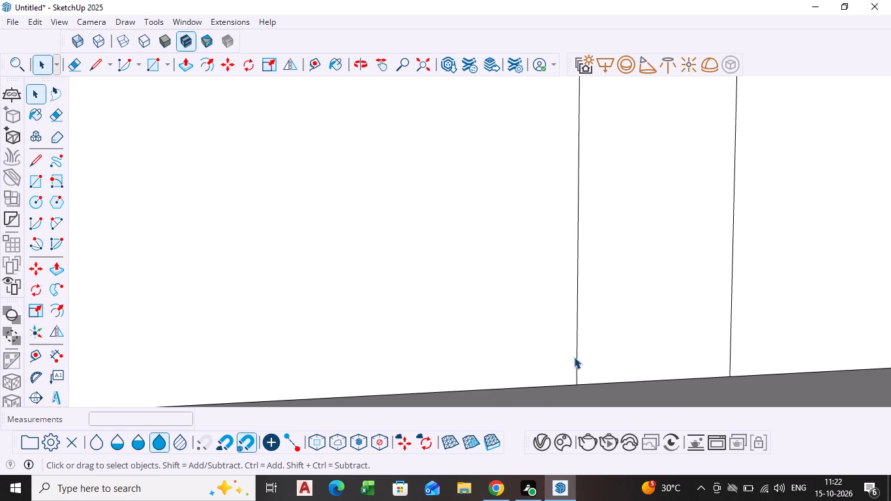
left_click(575, 359)
key("m")
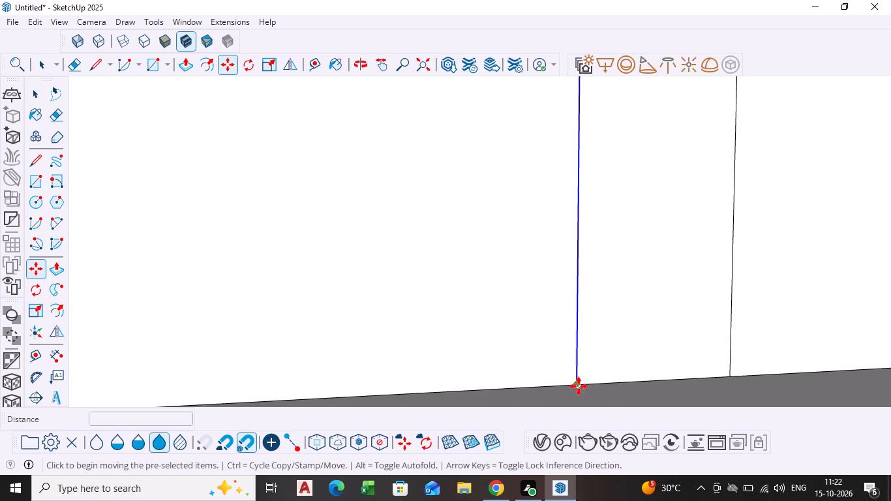
left_click(578, 386)
scroll(602, 378, "up", 3)
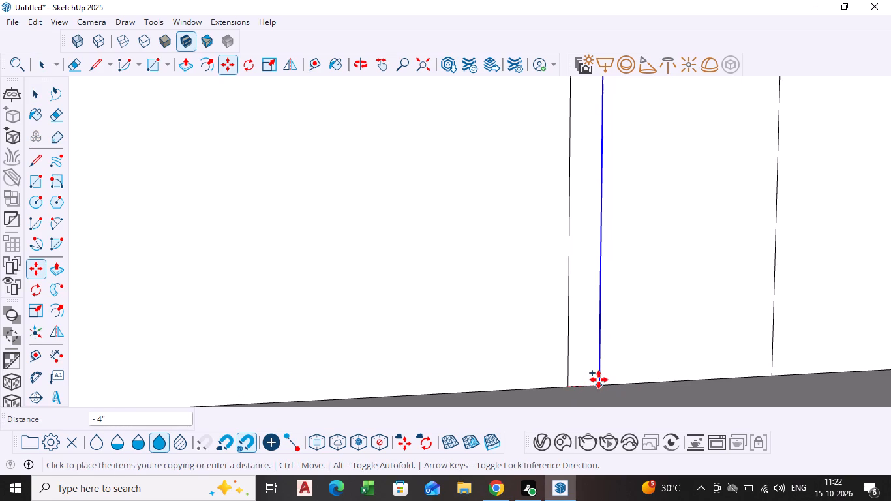
key("1")
key("Return")
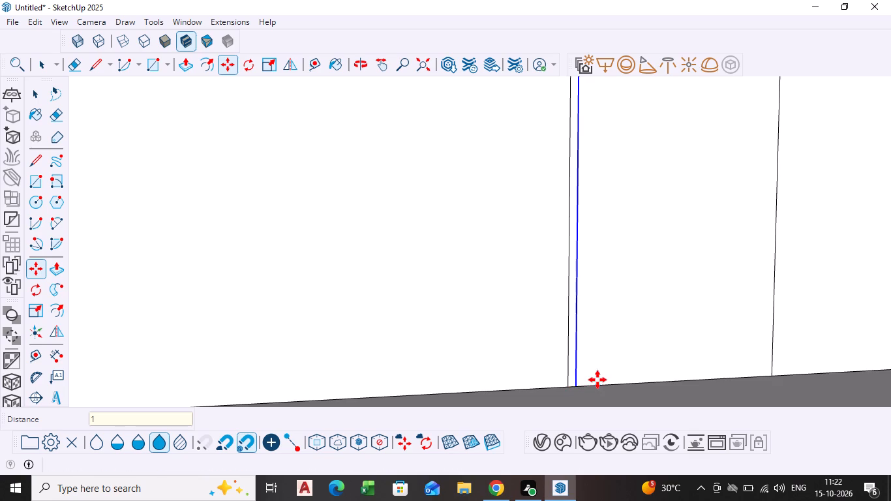
key("space")
Copy the frame's outer vertical line nearest the corner 1" inward along the back wall.
scroll(473, 315, "down", 10)
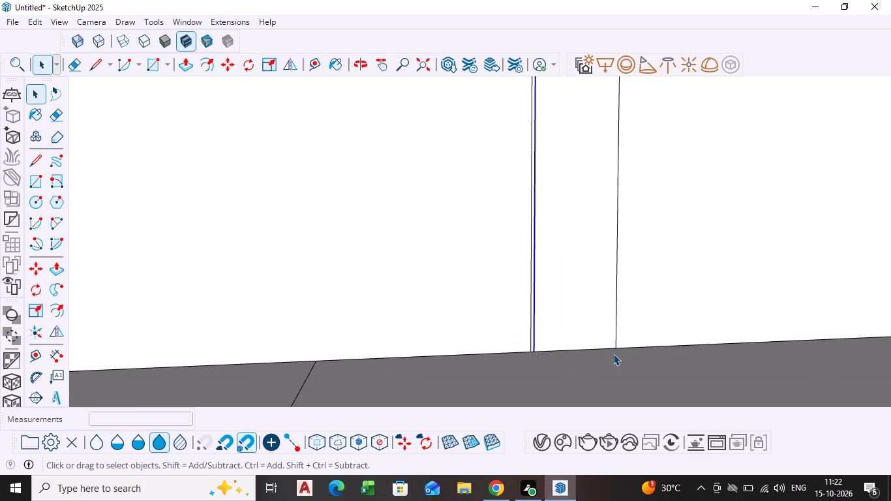
scroll(639, 362, "down", 3)
middle_click_drag(663, 358, 199, 343, "shift")
scroll(380, 311, "up", 2)
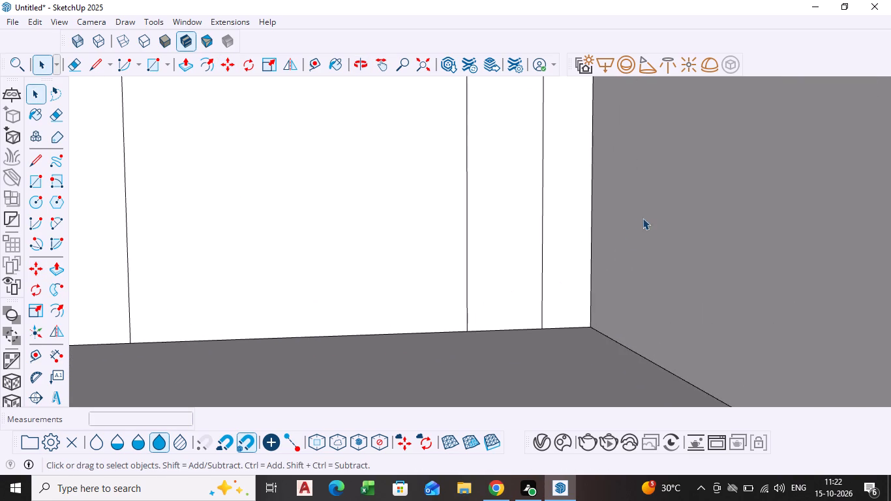
scroll(556, 250, "up", 2)
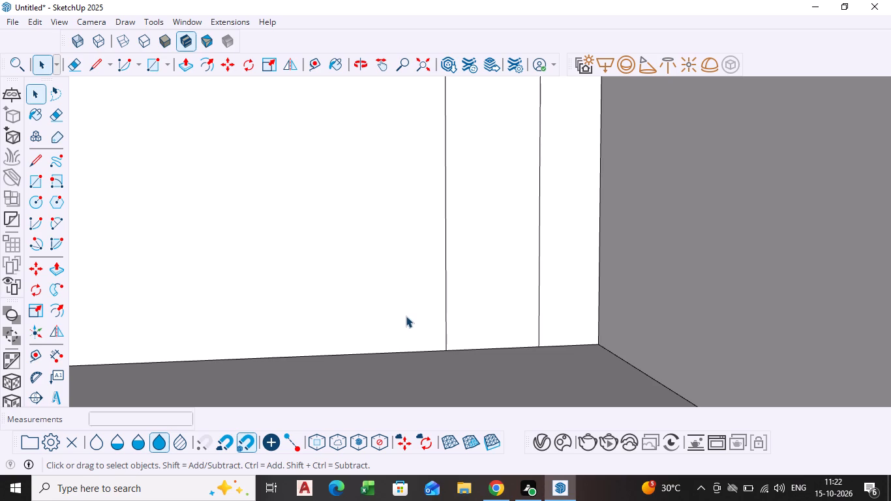
scroll(468, 141, "down", 4)
middle_click_drag(469, 142, 462, 211, "shift")
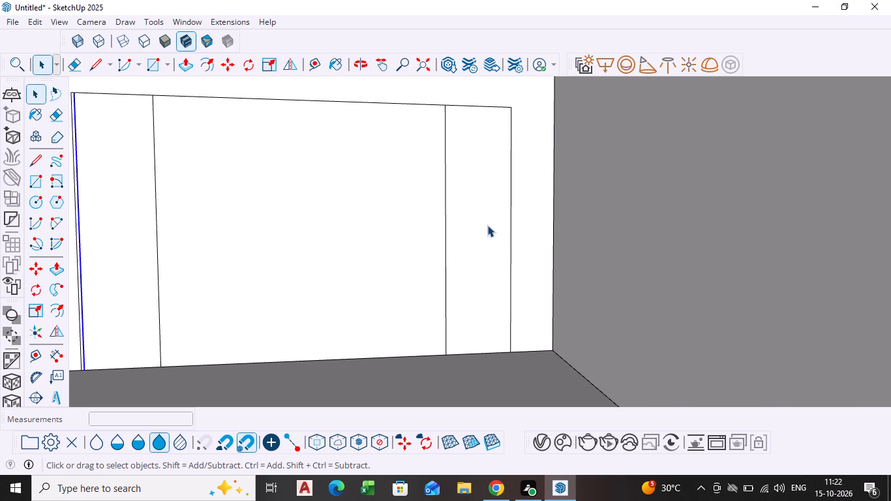
left_click(510, 267)
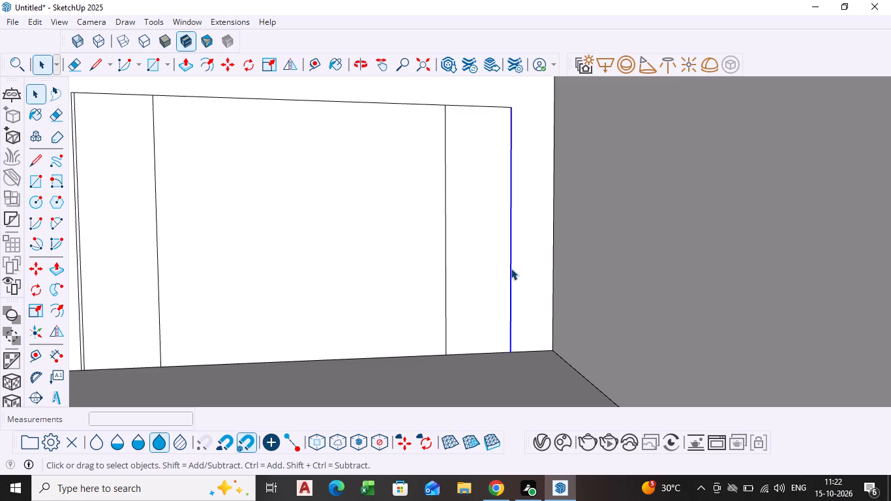
key("m")
left_click(512, 349)
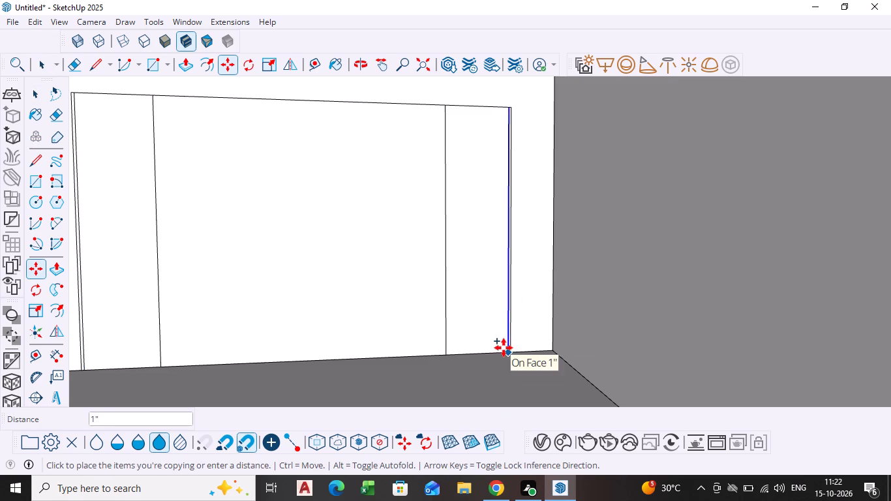
key("1")
key("Return")
scroll(507, 340, "up", 9)
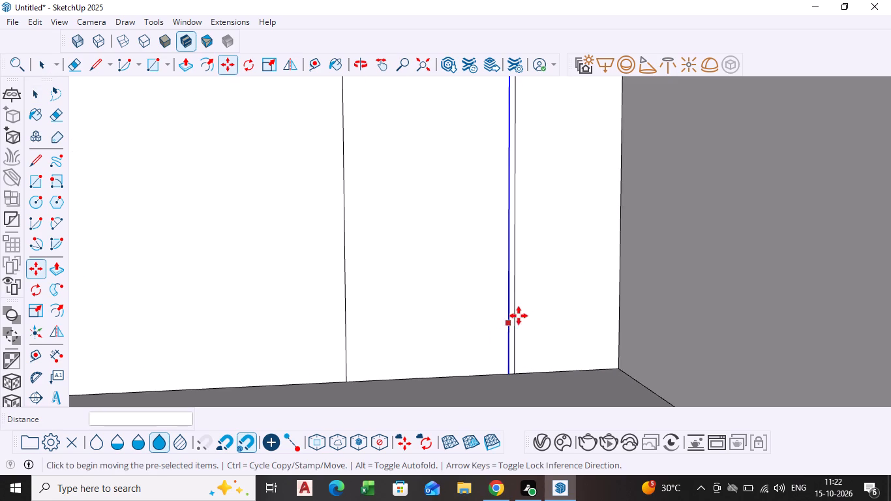
key("space")
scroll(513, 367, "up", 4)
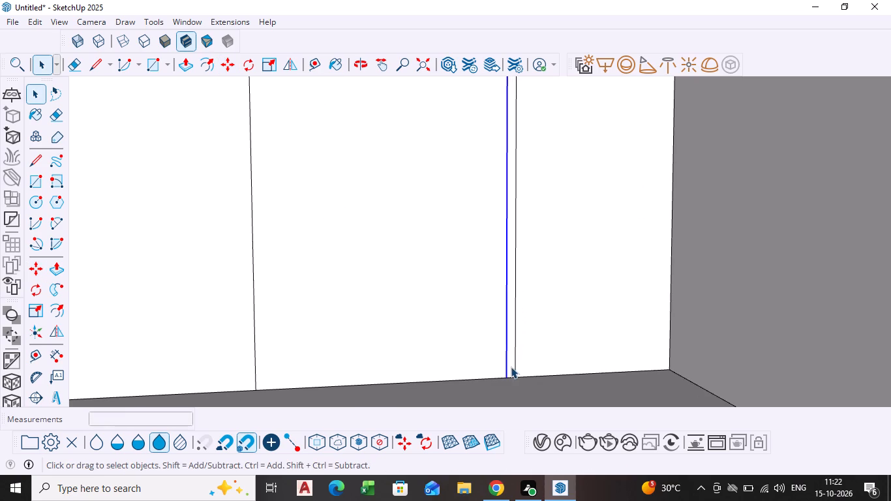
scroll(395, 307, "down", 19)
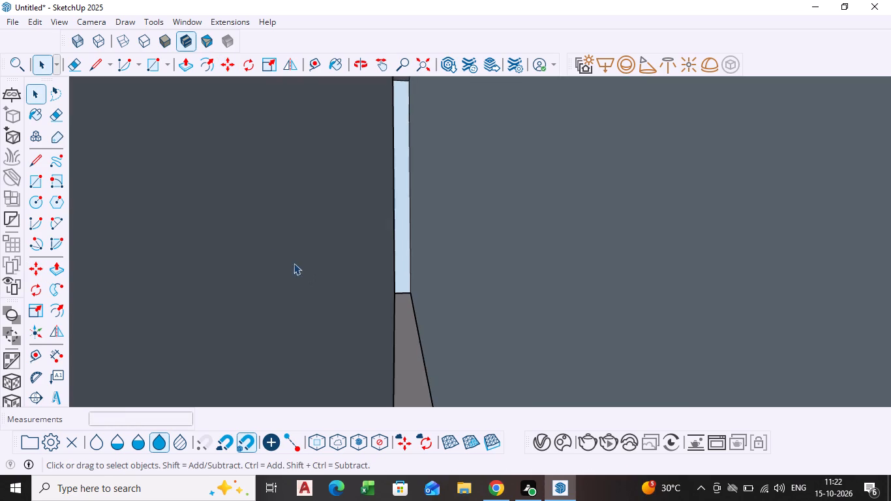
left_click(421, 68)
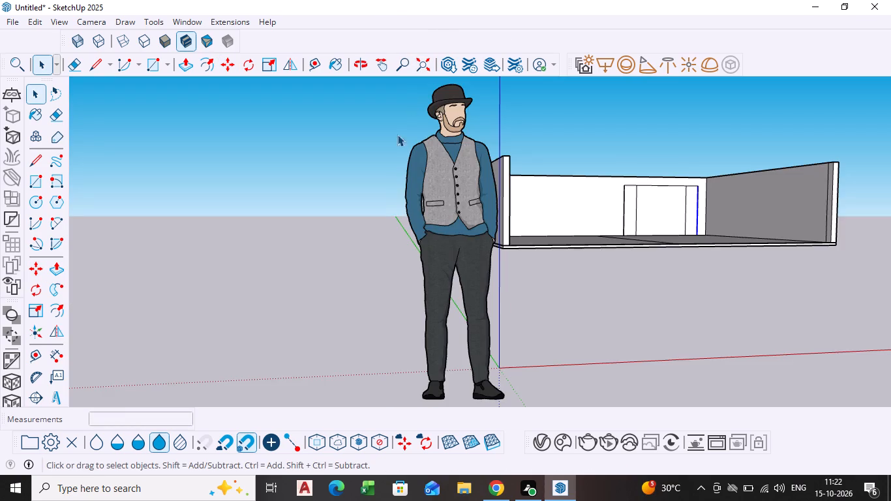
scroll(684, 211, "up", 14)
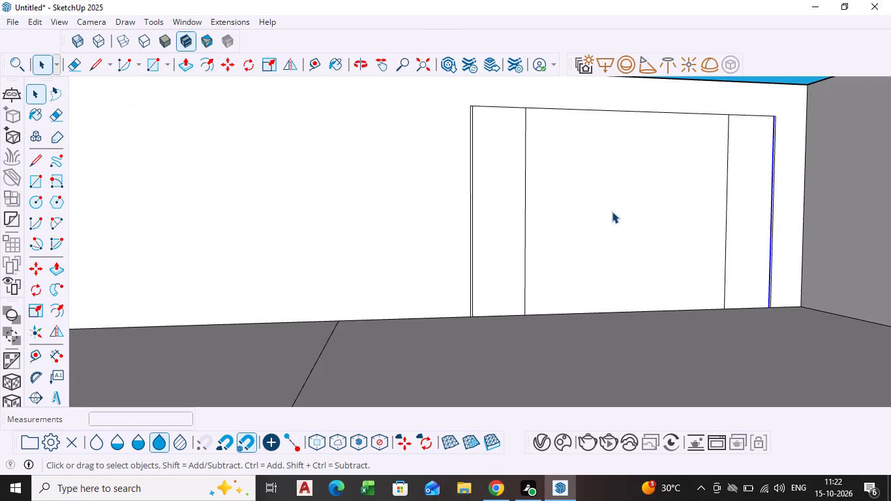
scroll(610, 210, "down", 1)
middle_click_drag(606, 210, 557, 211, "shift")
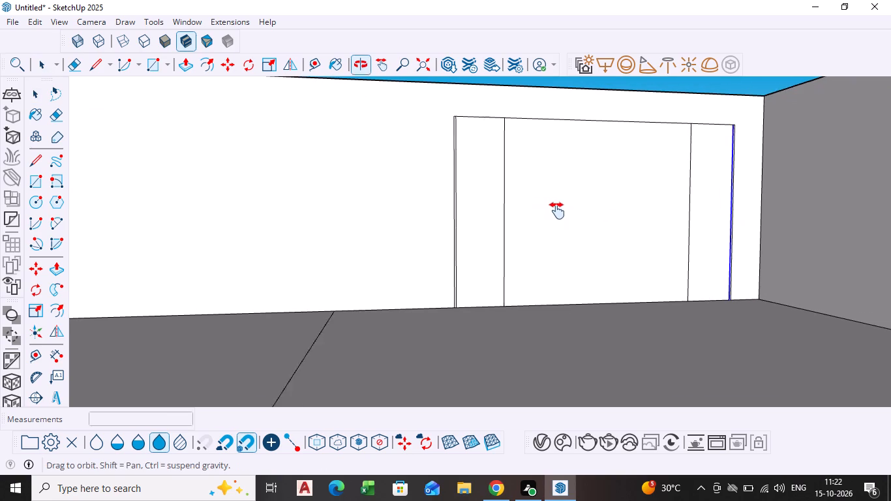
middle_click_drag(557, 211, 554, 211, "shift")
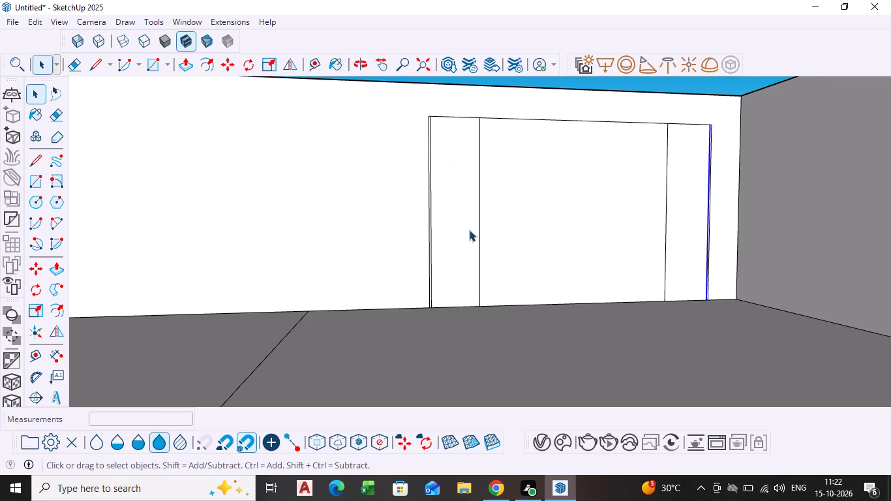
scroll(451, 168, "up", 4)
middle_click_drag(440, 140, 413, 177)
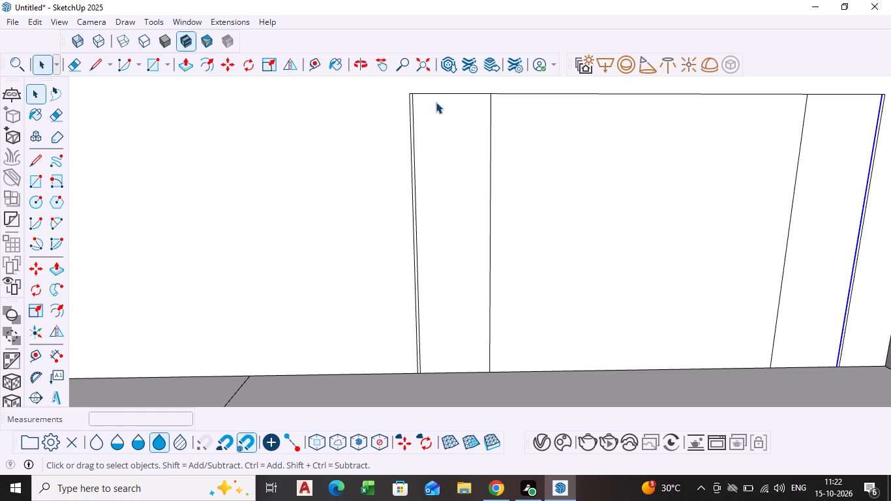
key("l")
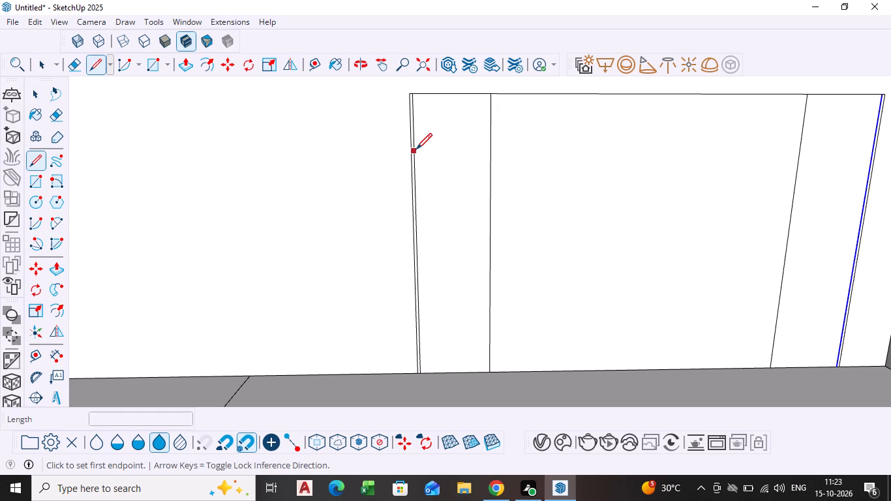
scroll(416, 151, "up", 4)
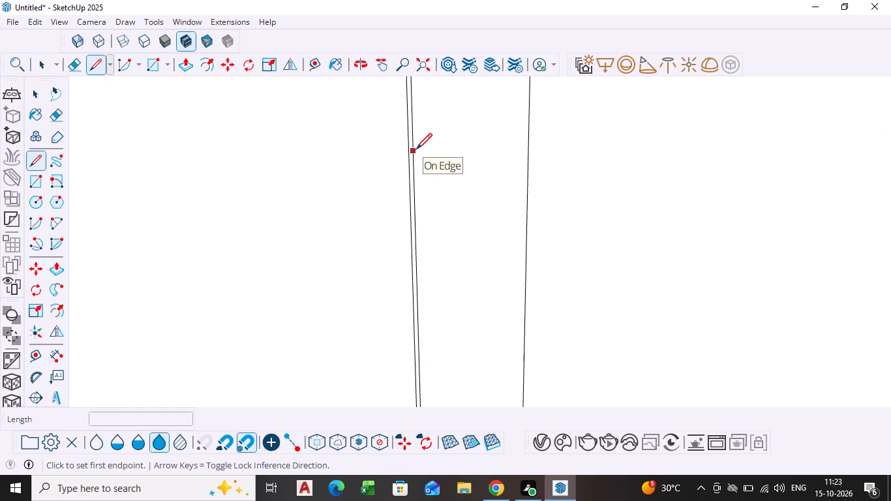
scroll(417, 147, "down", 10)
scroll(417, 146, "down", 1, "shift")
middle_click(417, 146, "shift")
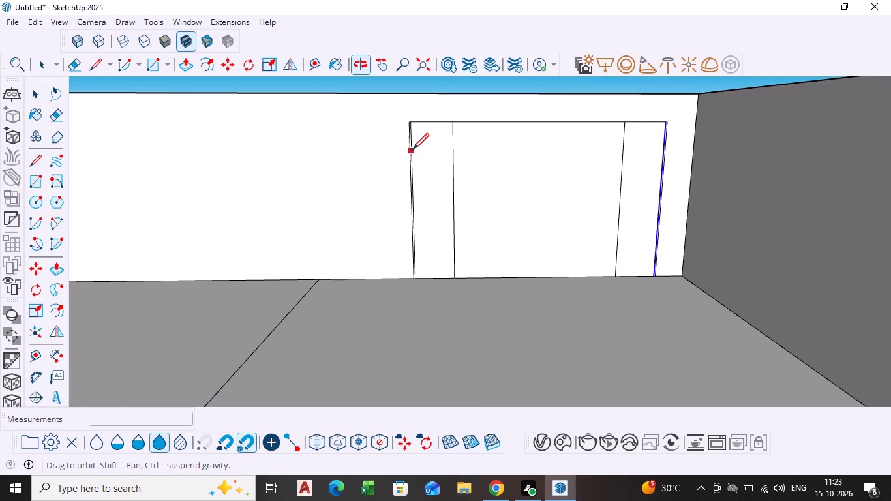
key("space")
Copy the bottom edge of the back-wall frame's middle panel upward by about 2' 4".
scroll(432, 265, "up", 4)
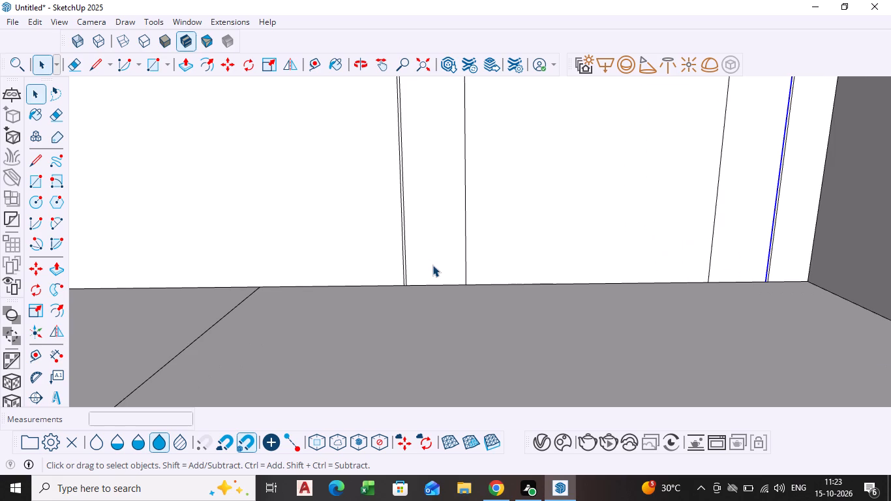
left_click(502, 284)
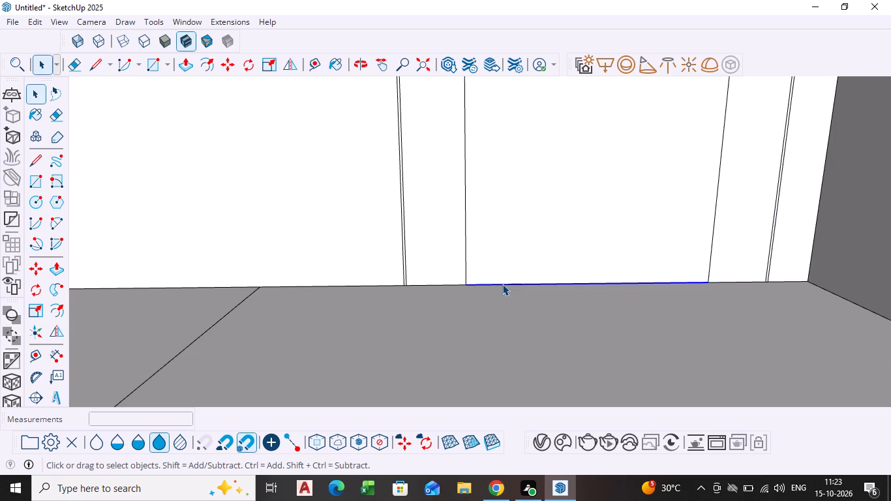
key("m")
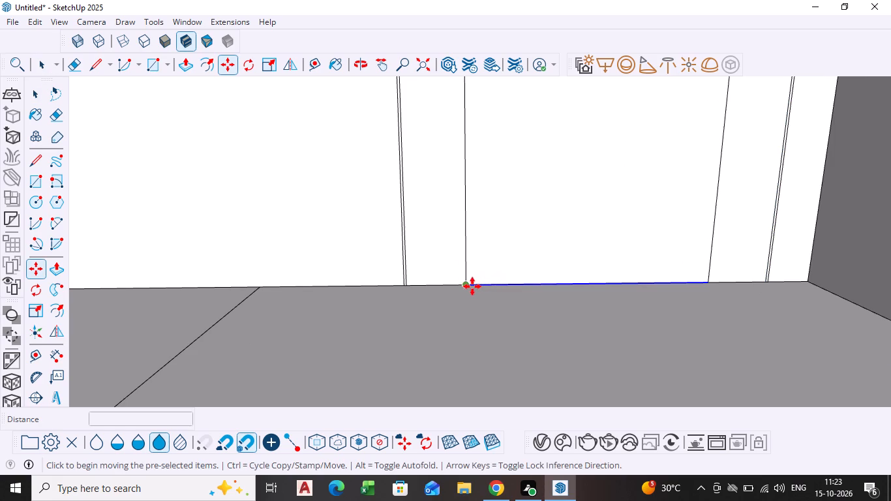
left_click(470, 286)
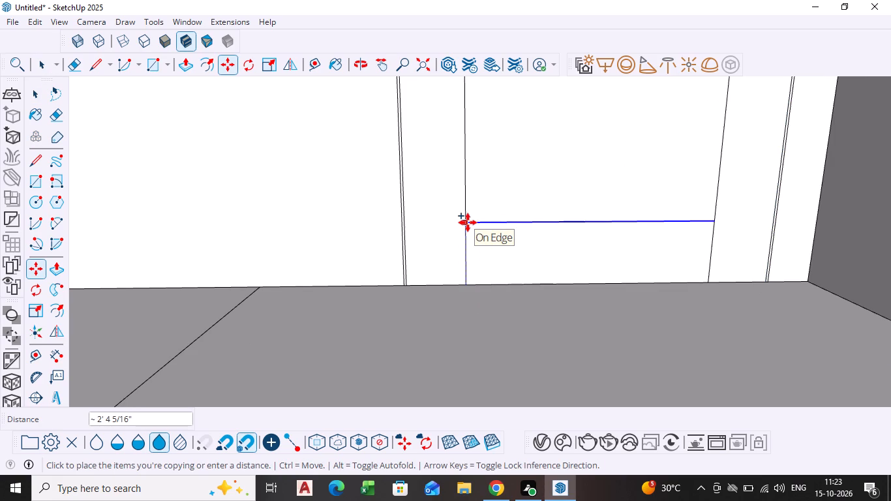
left_click(468, 222)
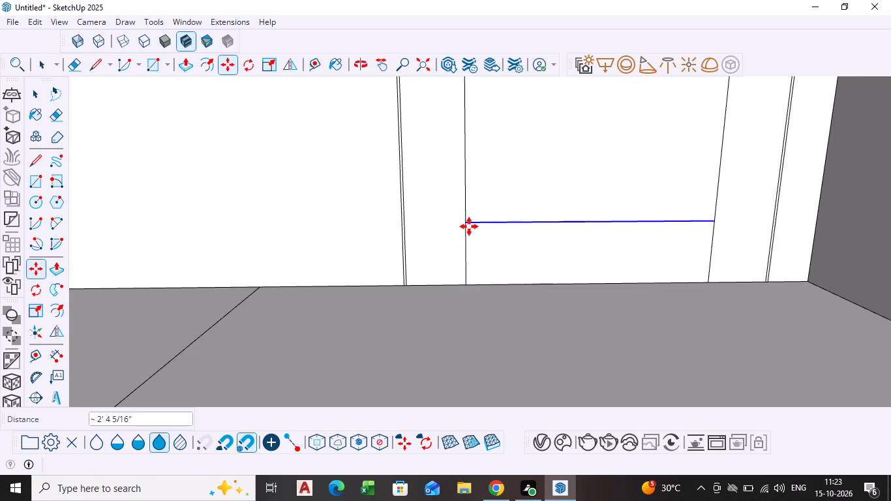
key("space")
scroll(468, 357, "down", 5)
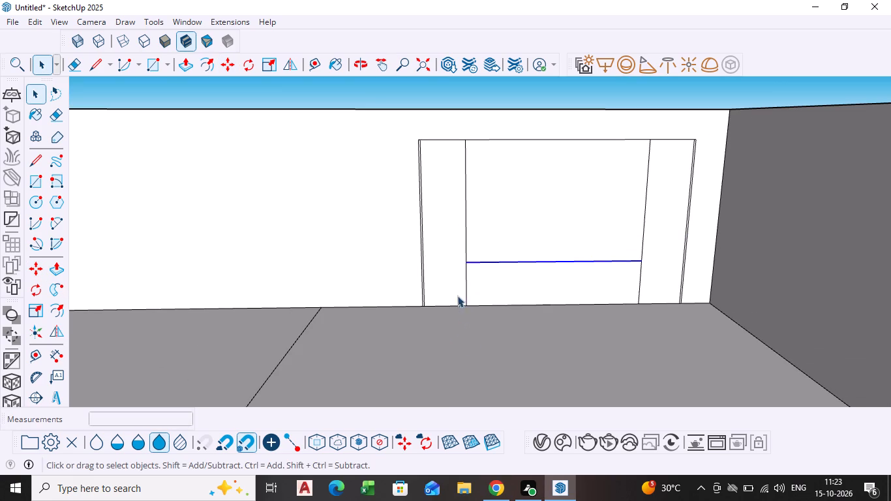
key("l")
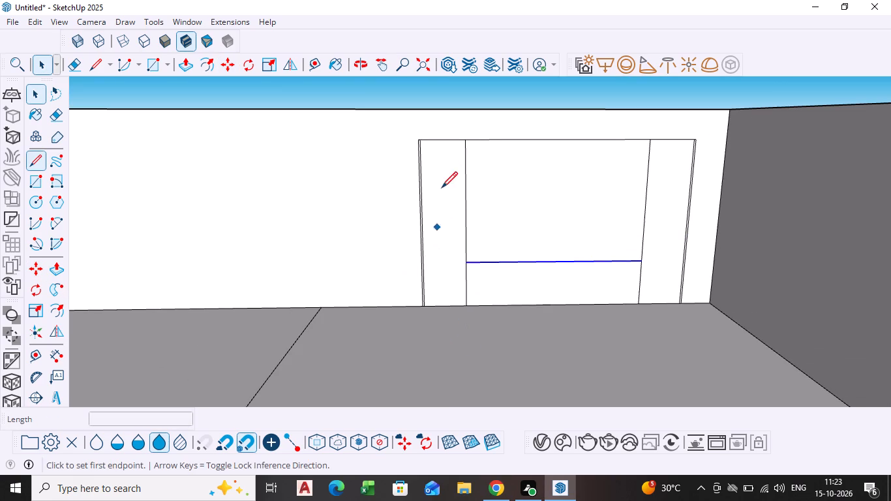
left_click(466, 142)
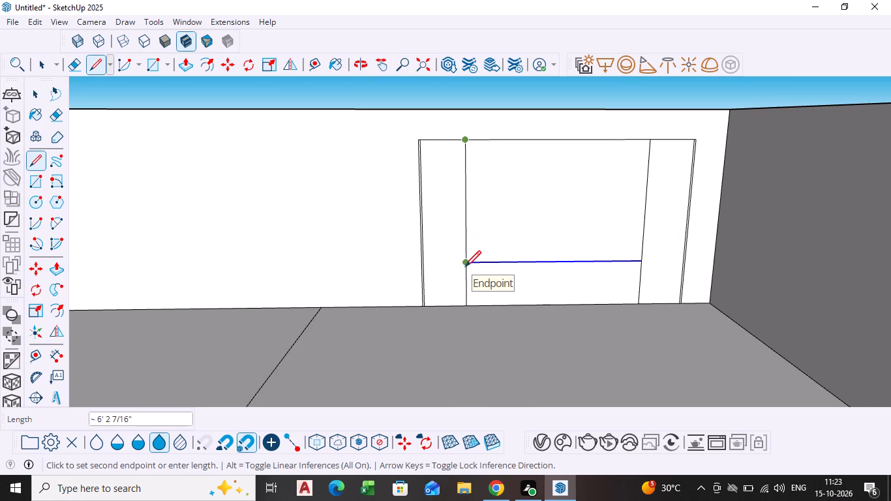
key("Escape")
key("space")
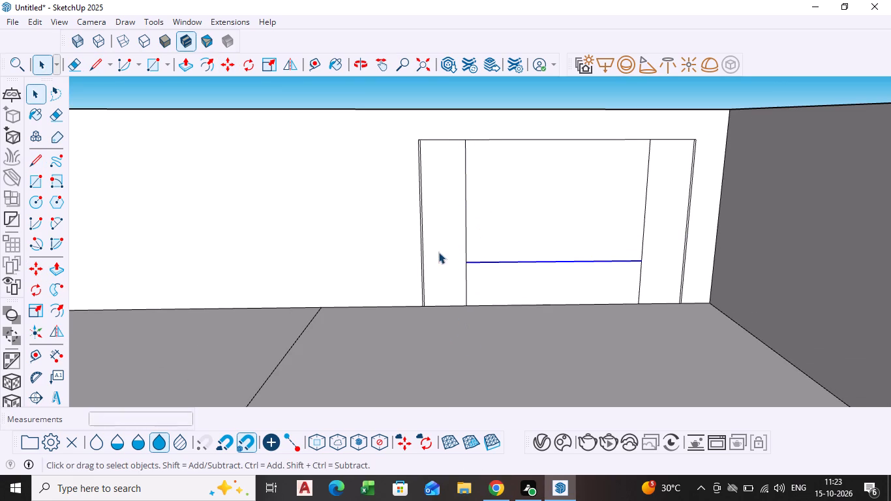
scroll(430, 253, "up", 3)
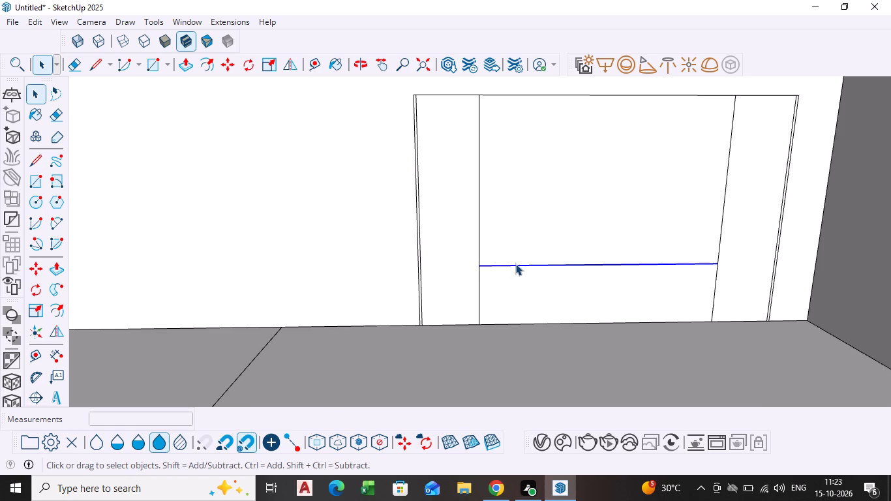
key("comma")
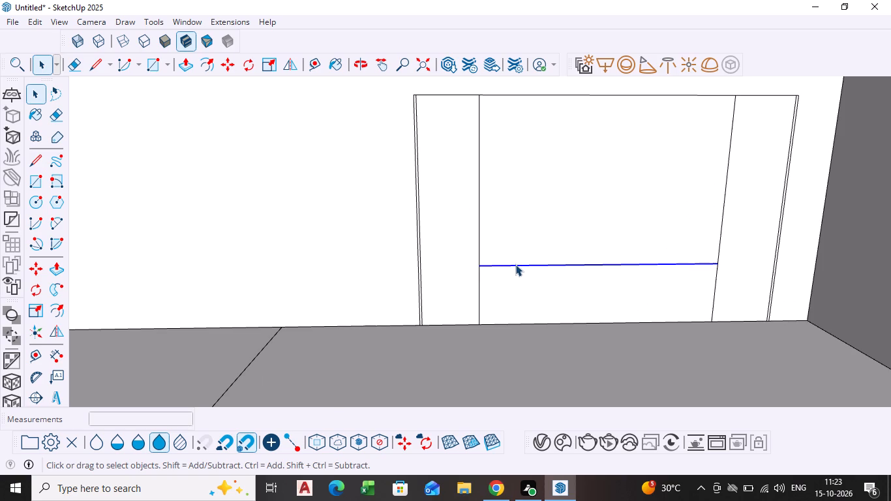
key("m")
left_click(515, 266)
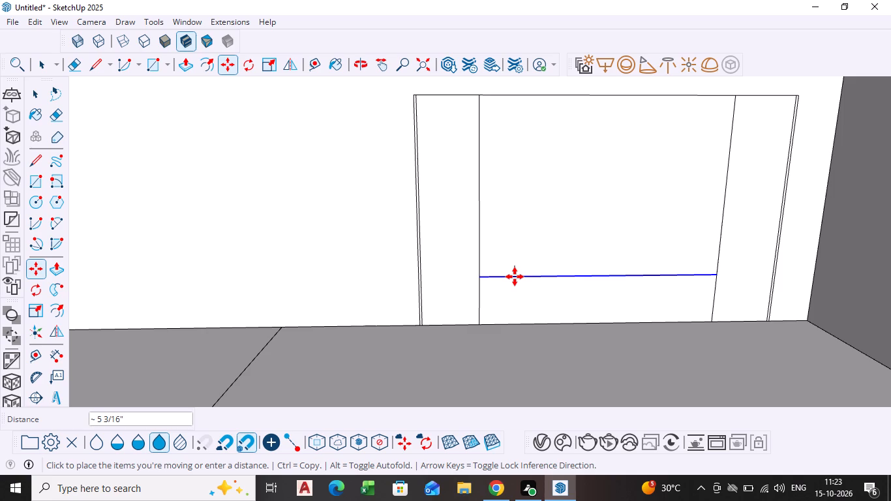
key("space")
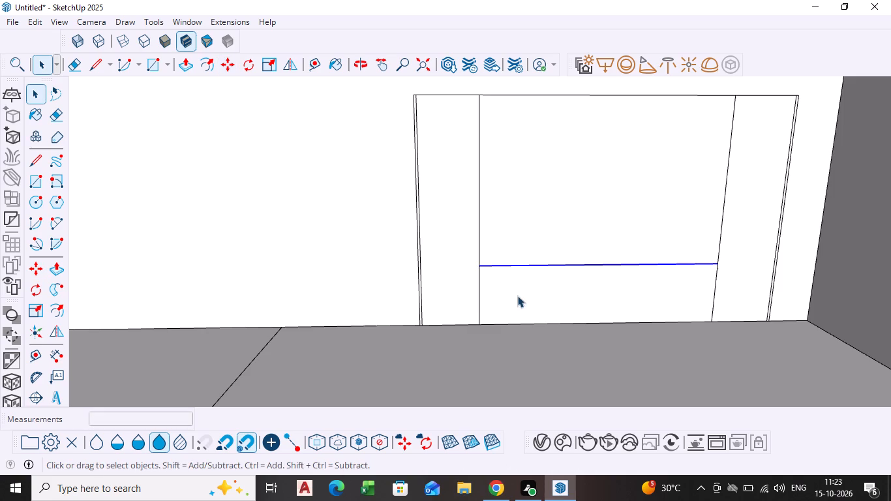
Copy the horizontal line across the frame's middle panel about 10" downward.
key("m")
left_click(479, 267)
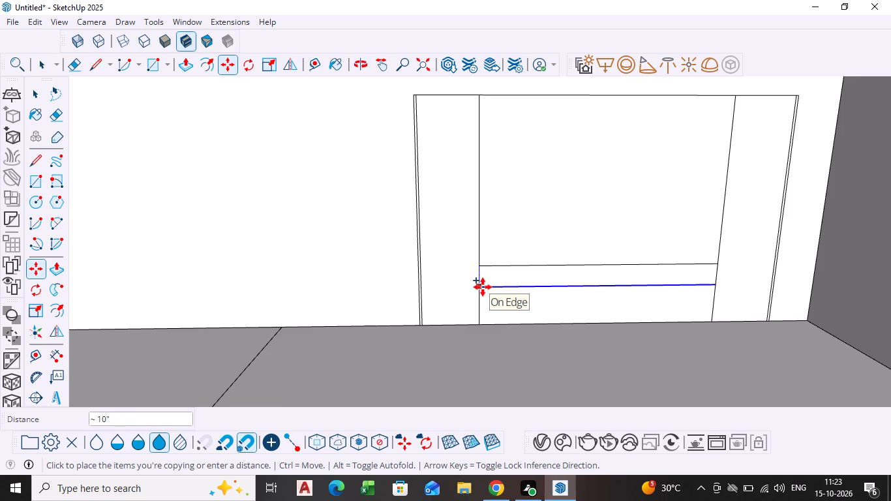
scroll(481, 287, "up", 3)
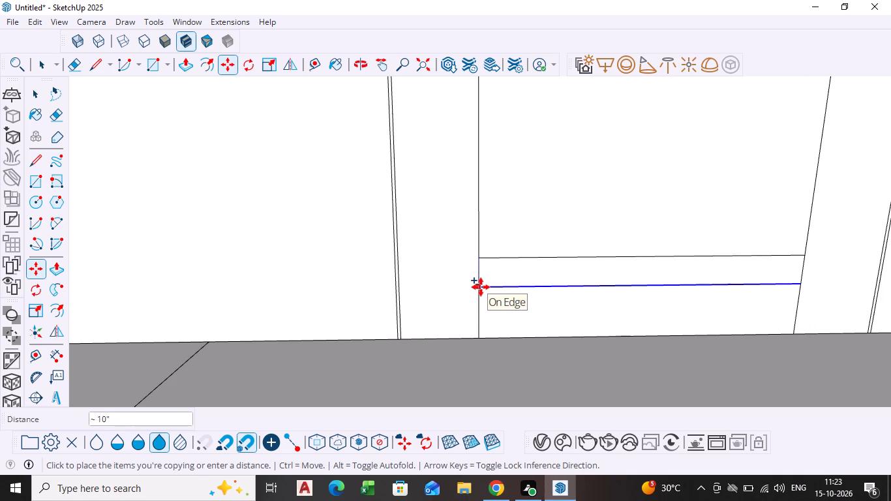
left_click(481, 287)
key("space")
Delete the upper of the two horizontal lines across the frame's middle panel.
left_click(590, 259)
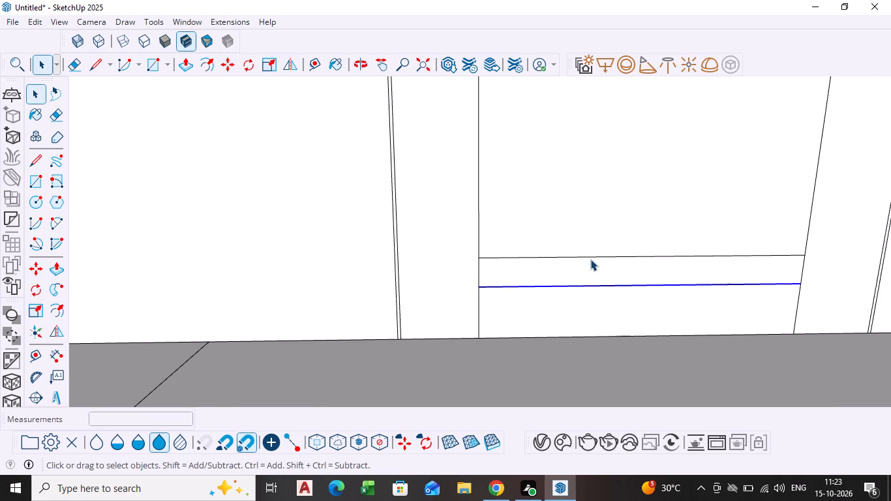
left_click(598, 254)
left_click(597, 256)
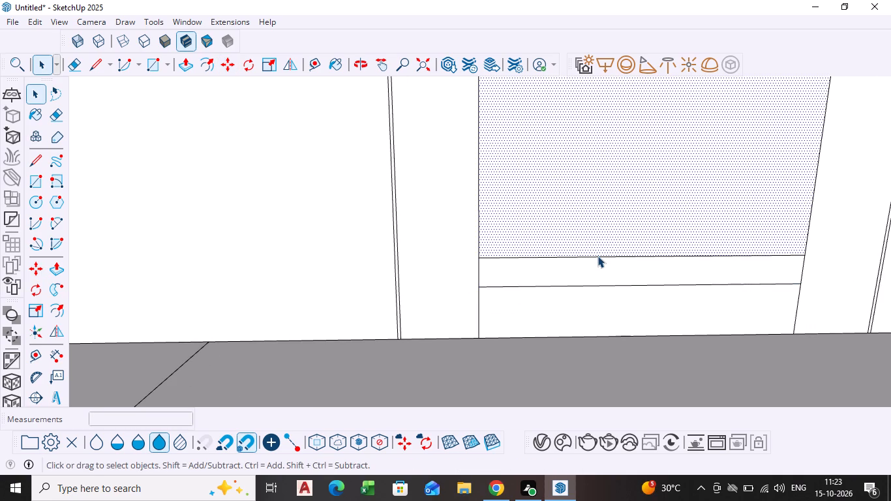
key("Delete")
Move the inner vertical border line on the frame side farther from the corner another 1" inward along the back wall.
scroll(597, 256, "down", 11)
middle_click_drag(599, 266, 600, 266)
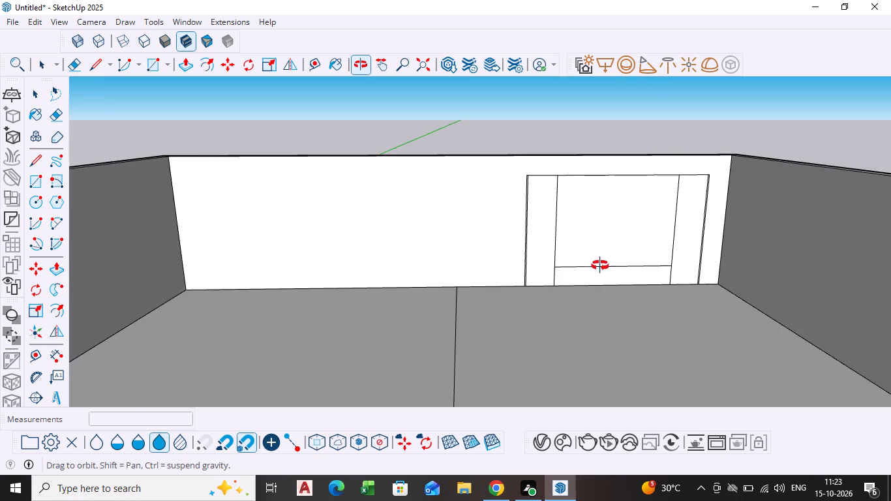
middle_click_drag(600, 266, 615, 260)
scroll(564, 232, "up", 4)
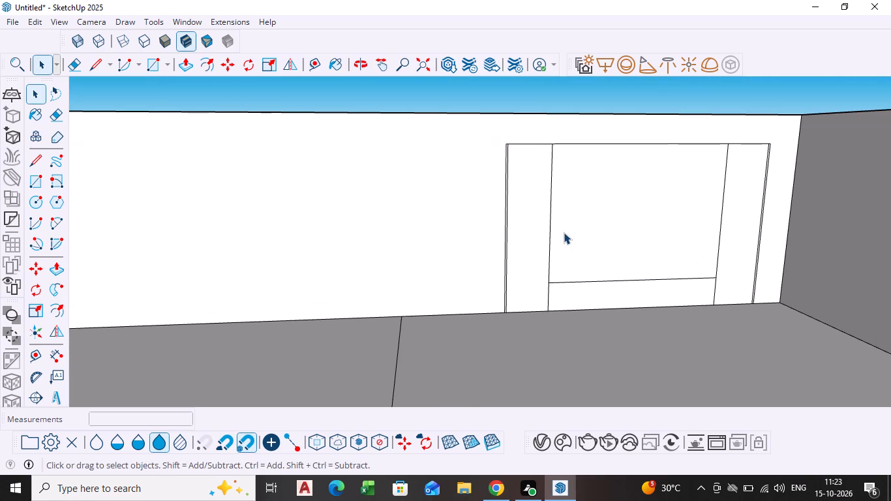
scroll(514, 225, "up", 4)
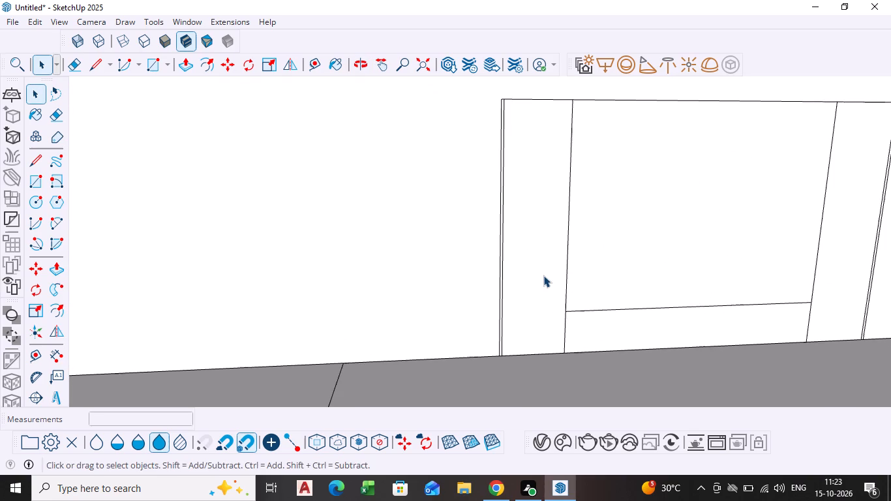
scroll(509, 302, "up", 6)
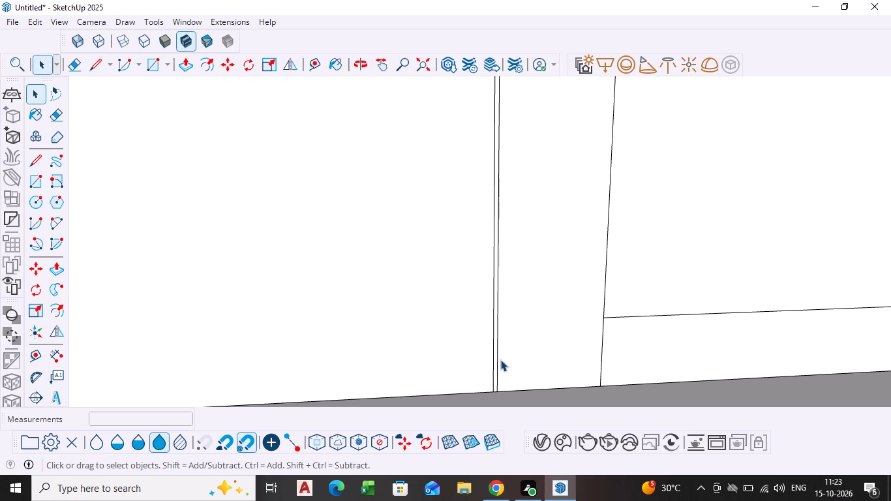
scroll(500, 359, "up", 2)
scroll(500, 359, "down", 6)
middle_click_drag(500, 359, 447, 268, "shift")
scroll(447, 268, "up", 1, "shift")
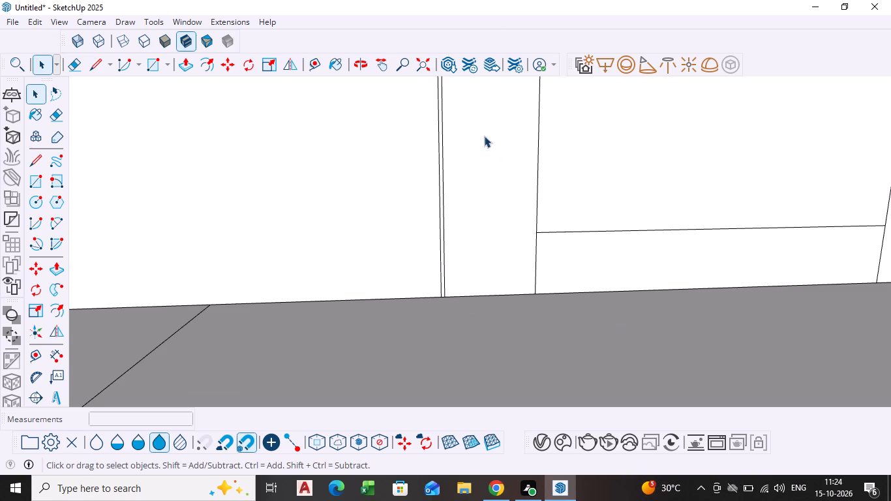
scroll(488, 154, "down", 2)
scroll(480, 176, "down", 1, "shift")
middle_click_drag(480, 177, 437, 367, "shift")
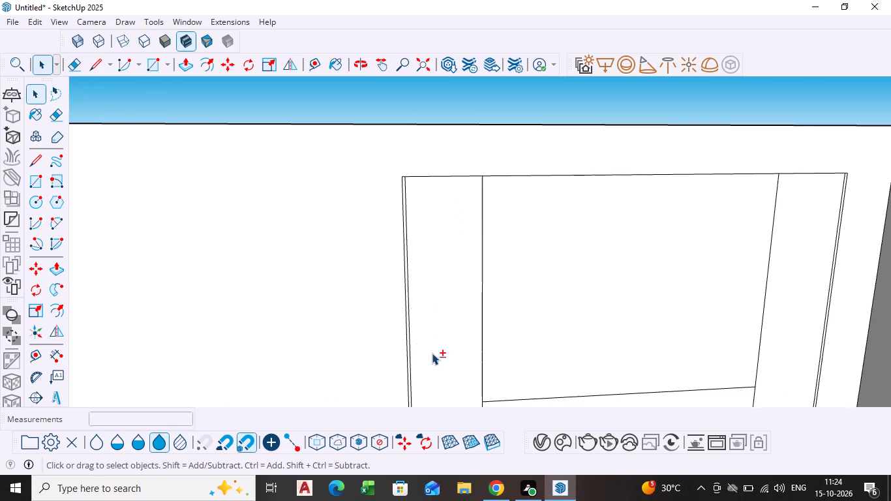
middle_click_drag(430, 353, 415, 147, "shift")
scroll(391, 316, "up", 4)
scroll(401, 237, "up", 4)
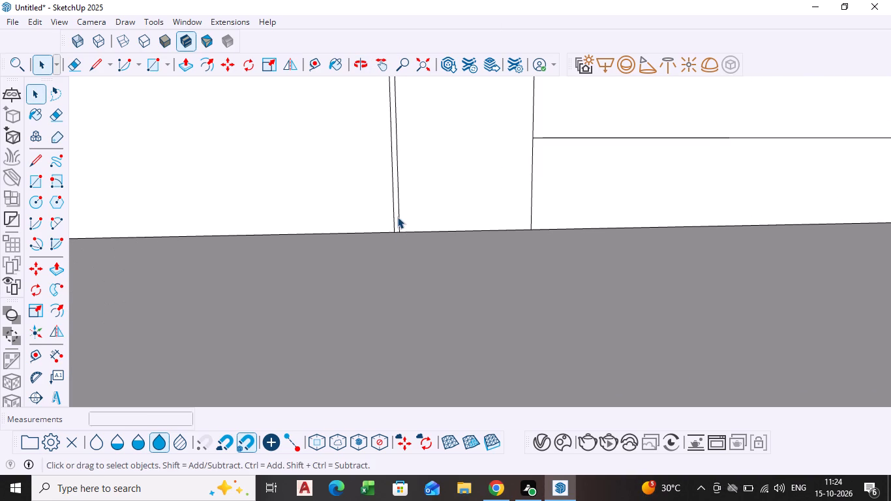
left_click(399, 222)
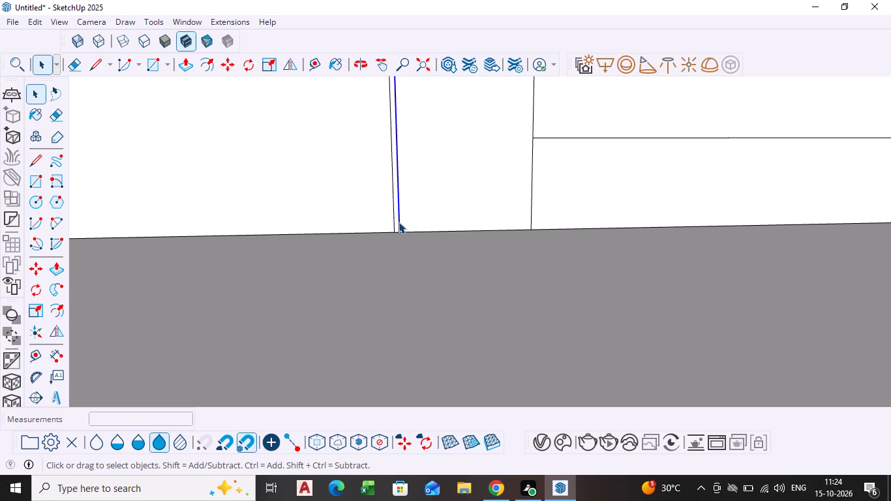
key("m")
scroll(399, 236, "up", 4)
left_click(399, 230)
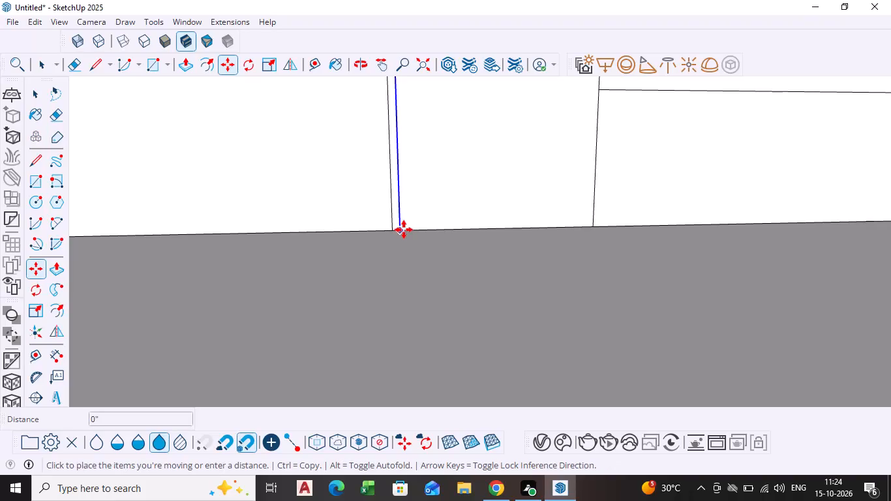
scroll(408, 230, "up", 5)
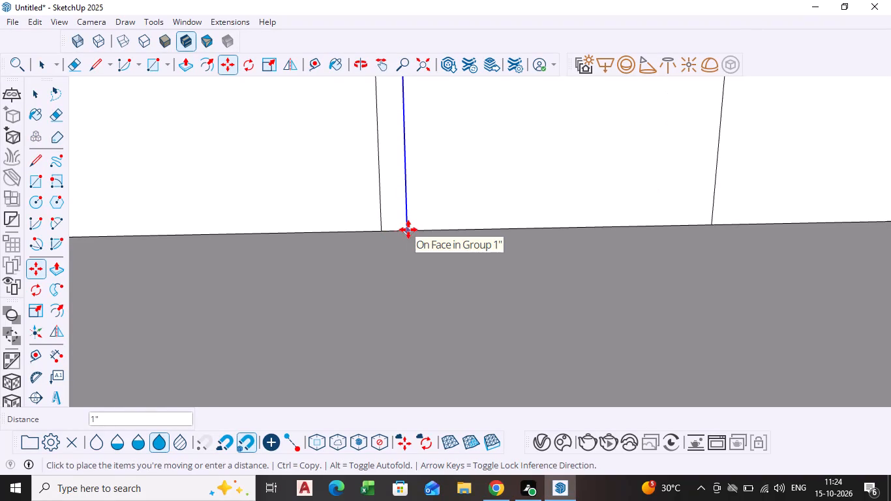
left_click(408, 230)
scroll(451, 243, "down", 20)
scroll(451, 243, "down", 2)
scroll(674, 244, "down", 1, "shift")
middle_click_drag(674, 245, 673, 245, "shift")
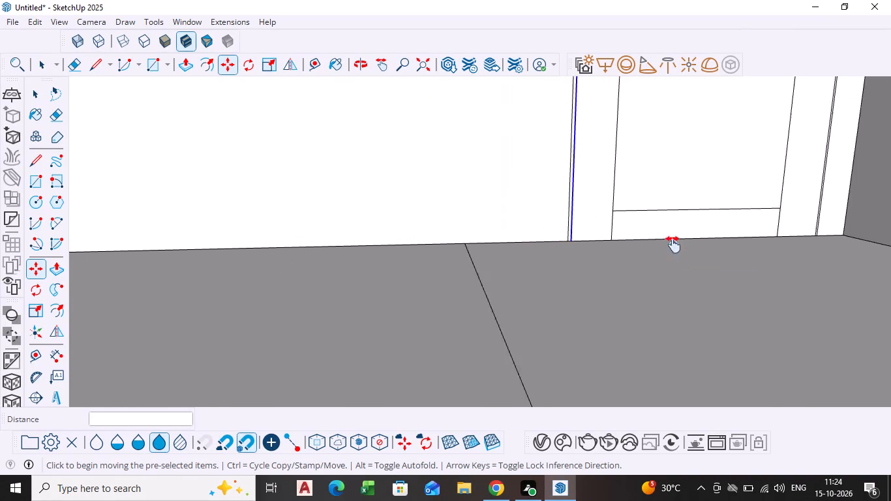
Move the inner vertical border line on the frame side nearer the corner another 1" inward along the back wall.
middle_click_drag(673, 245, 197, 326, "shift")
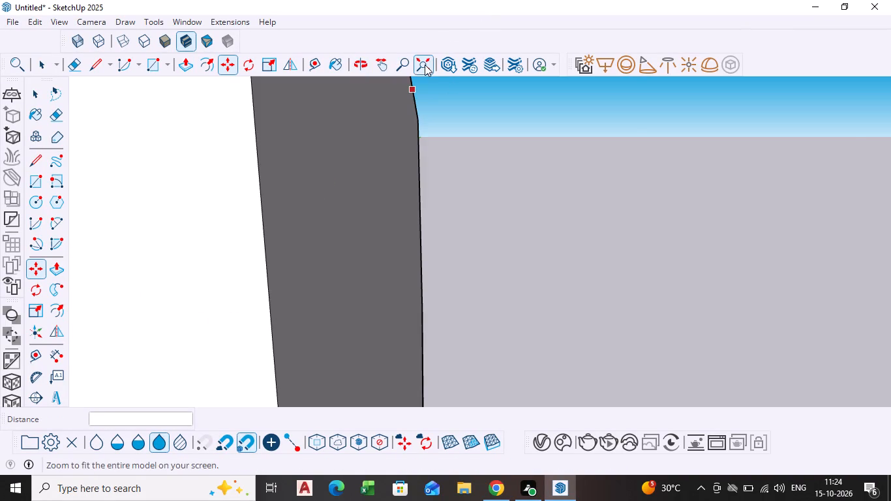
left_click(425, 65)
scroll(710, 159, "up", 19)
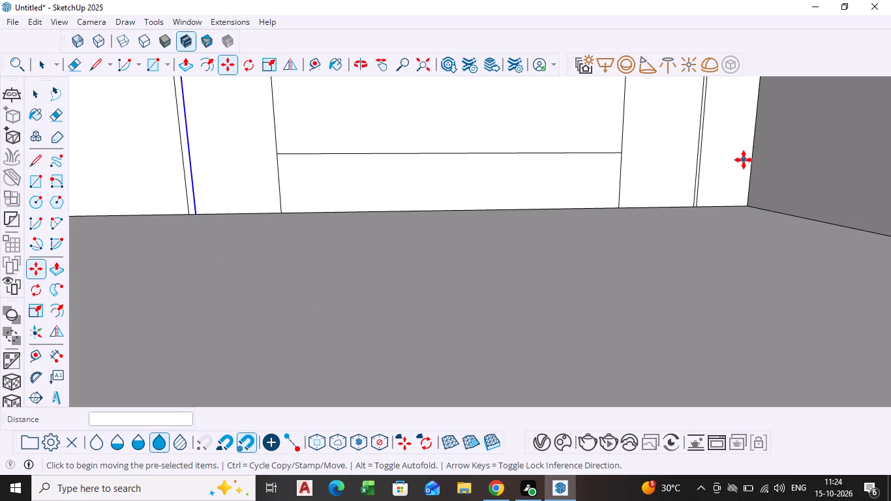
key("space")
scroll(721, 159, "up", 5)
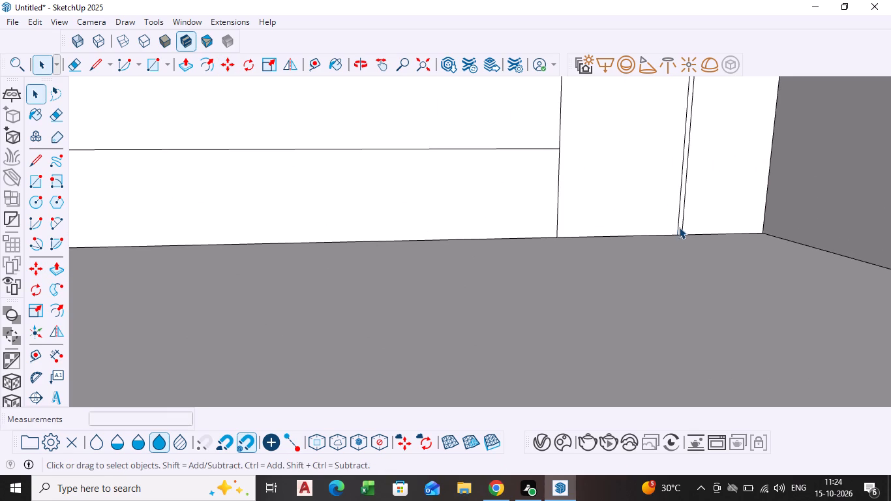
left_click(678, 227)
key("m")
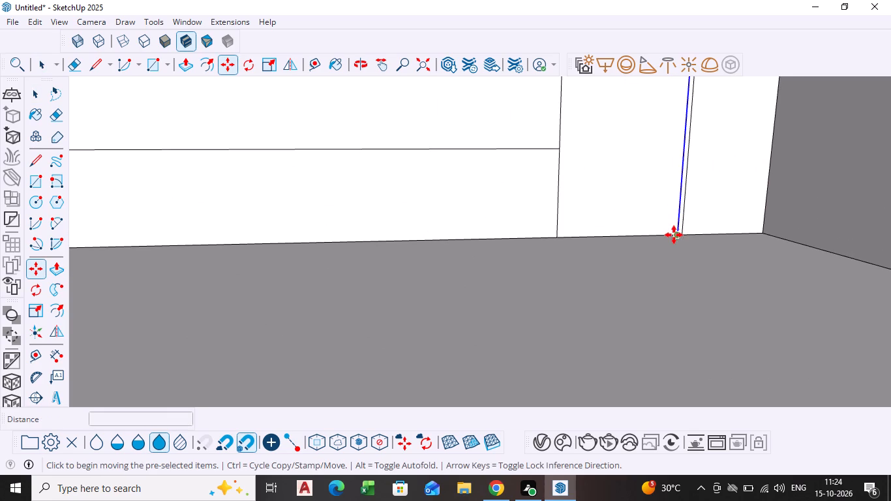
left_click(674, 235)
scroll(670, 235, "up", 4)
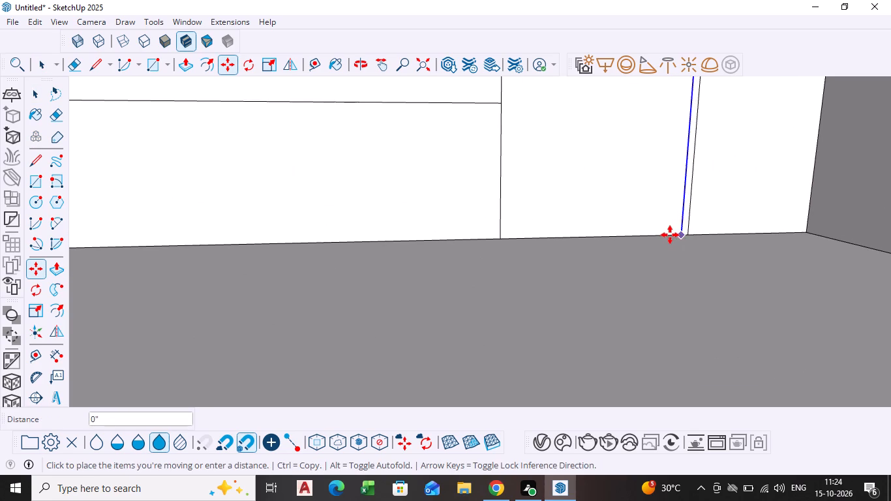
left_click(671, 235)
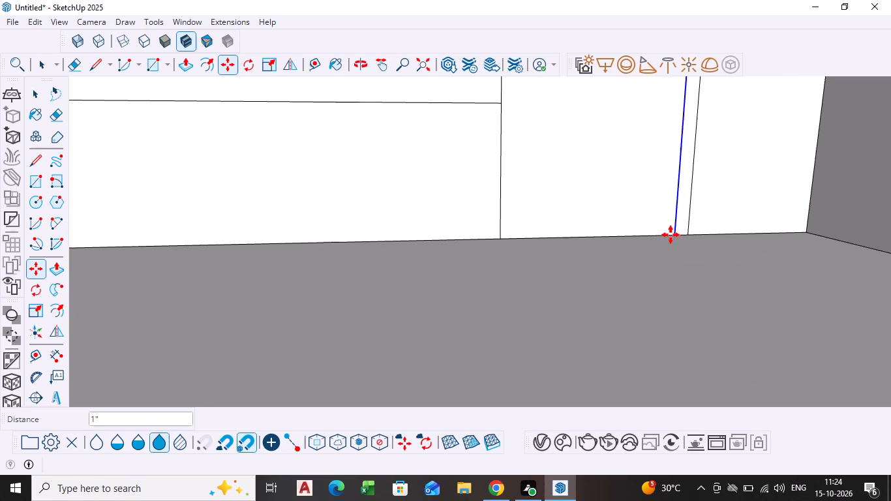
key("space")
left_click(624, 305)
Extend the lower panel's horizontal line across both side panels to the inner border lines, about 2' 1" on the side farther from the corner.
scroll(560, 271, "down", 6)
scroll(294, 157, "down", 14)
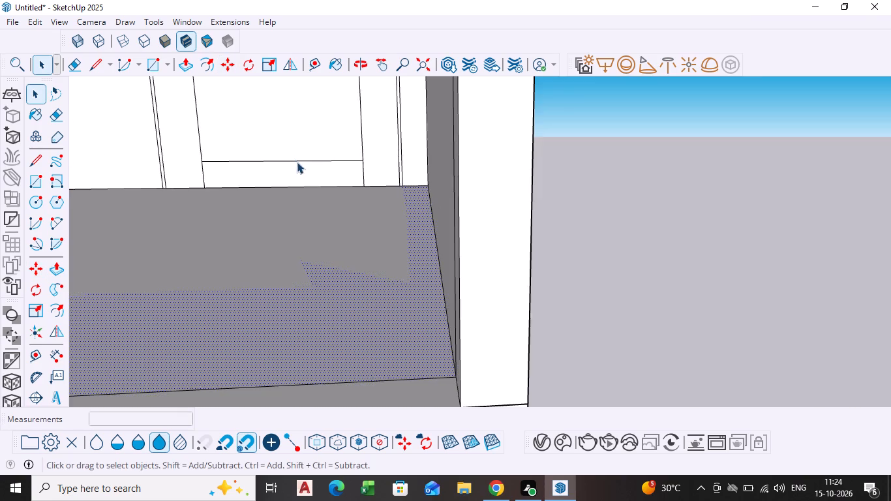
middle_click_drag(292, 170, 370, 290, "shift")
scroll(271, 225, "up", 3)
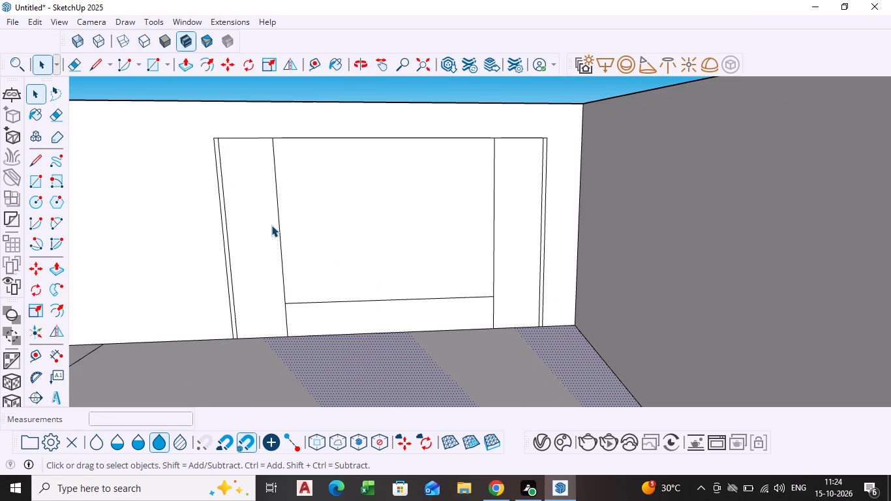
scroll(241, 163, "up", 3)
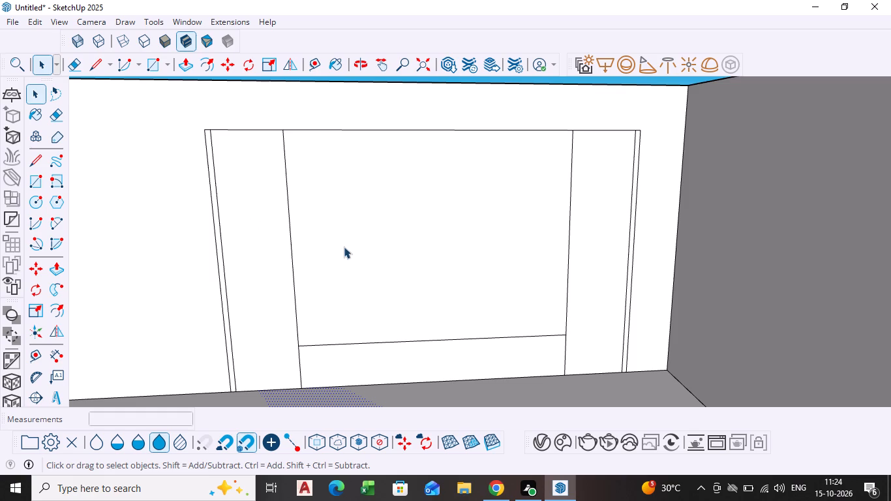
key("l")
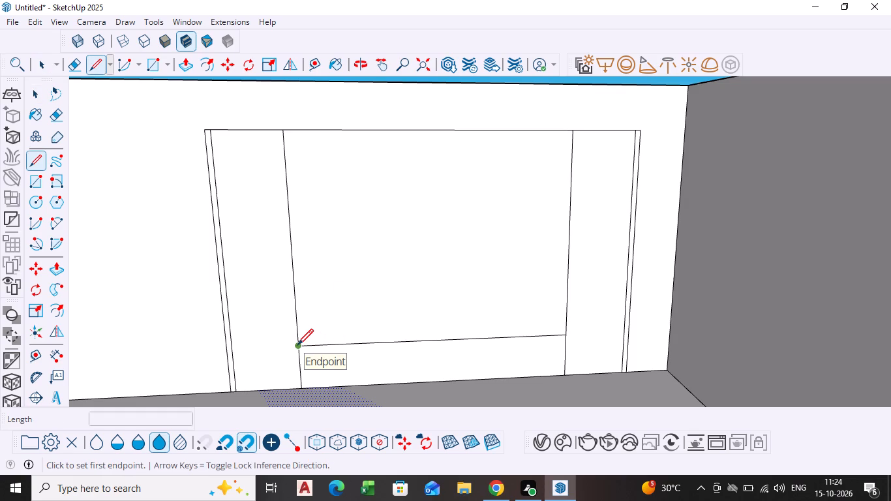
left_click(297, 346)
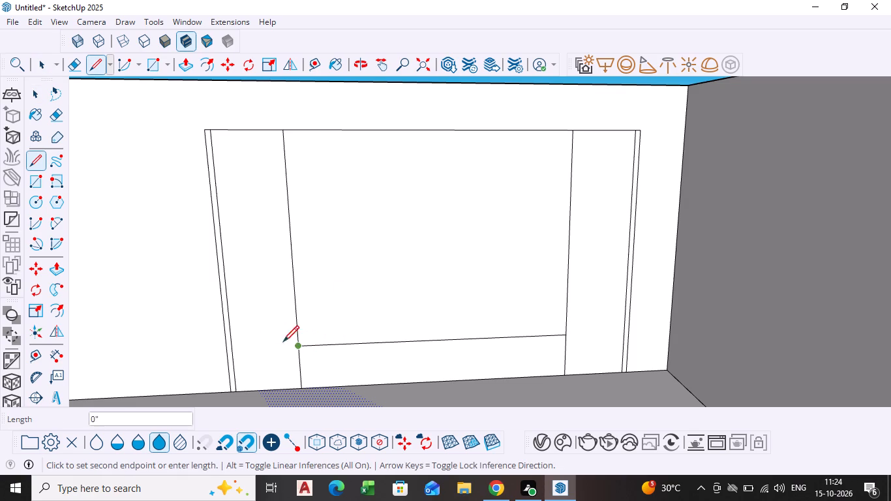
left_click(234, 349)
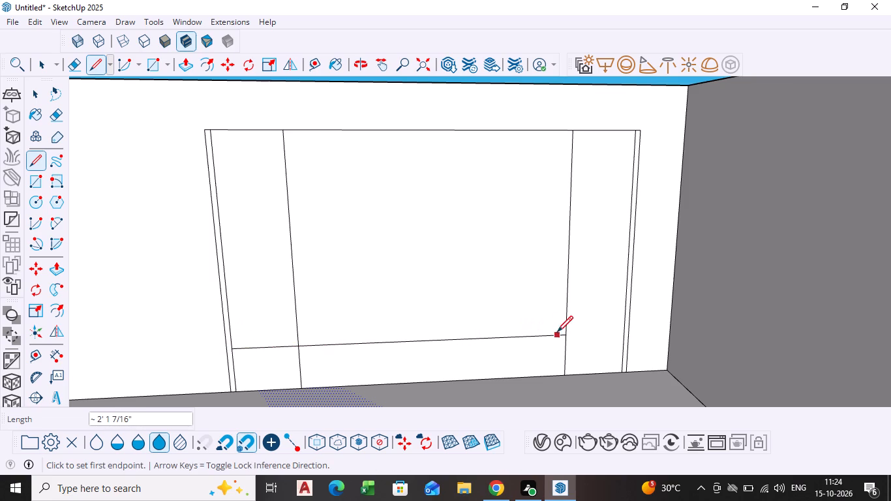
left_click(566, 334)
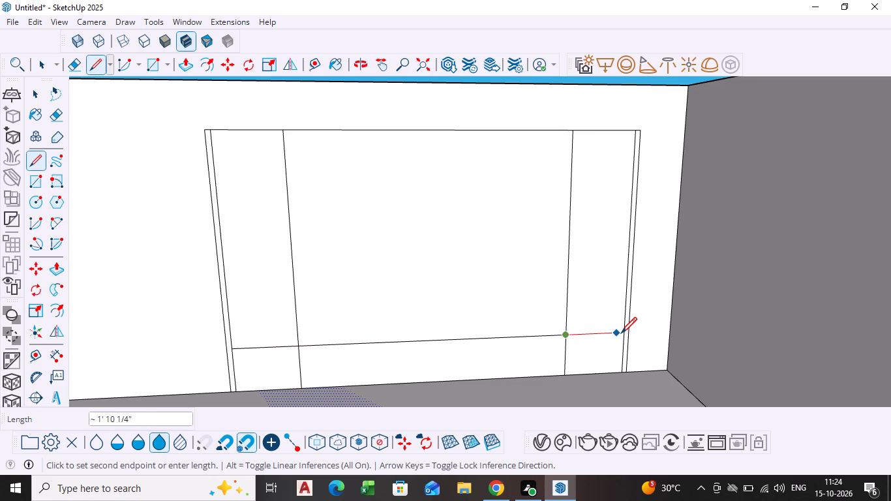
left_click(624, 335)
key("space")
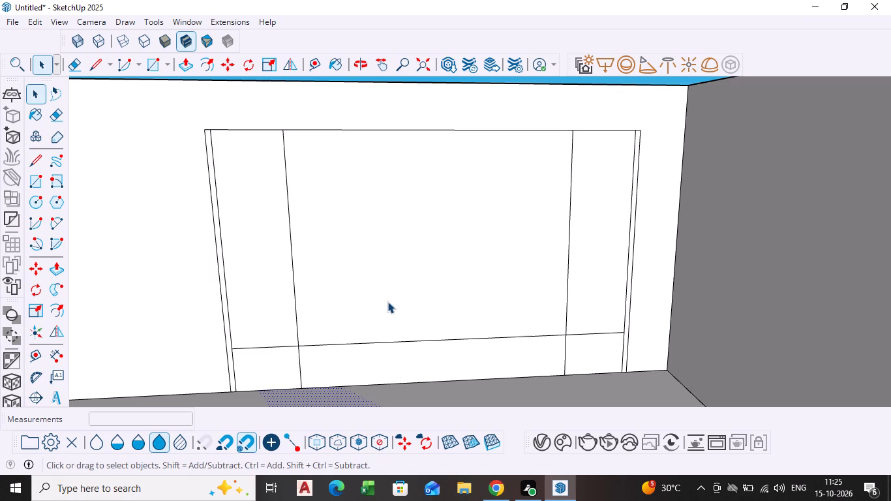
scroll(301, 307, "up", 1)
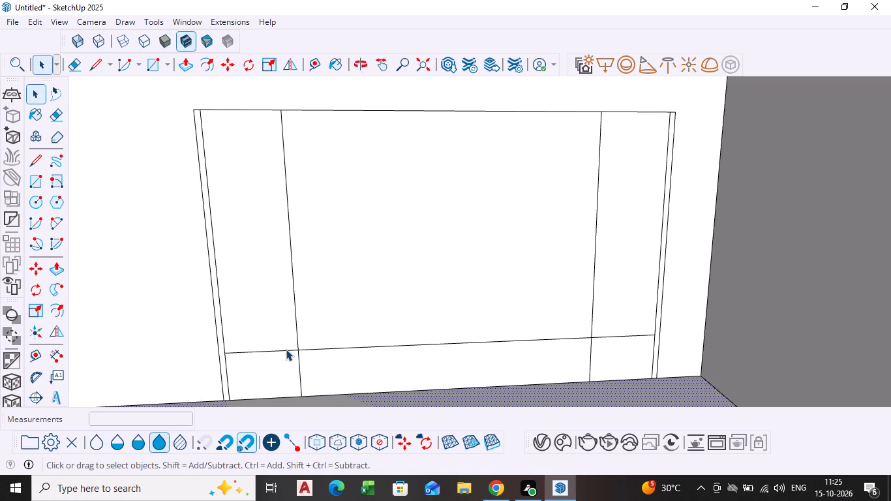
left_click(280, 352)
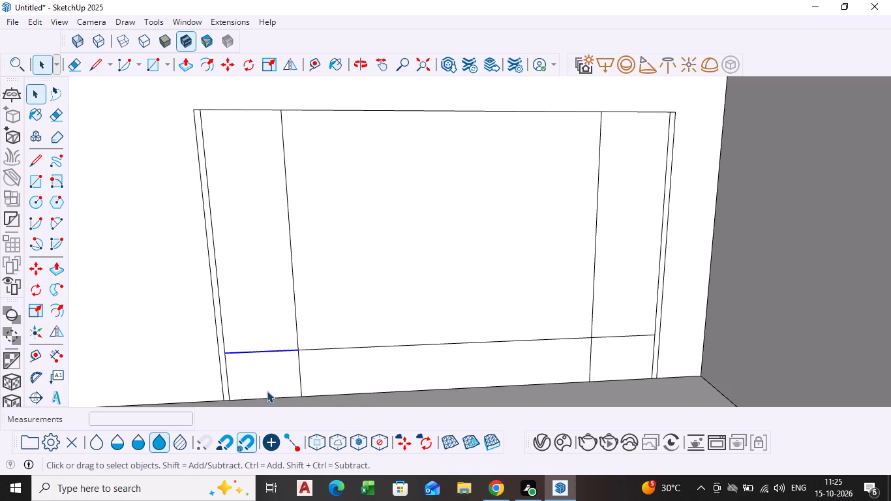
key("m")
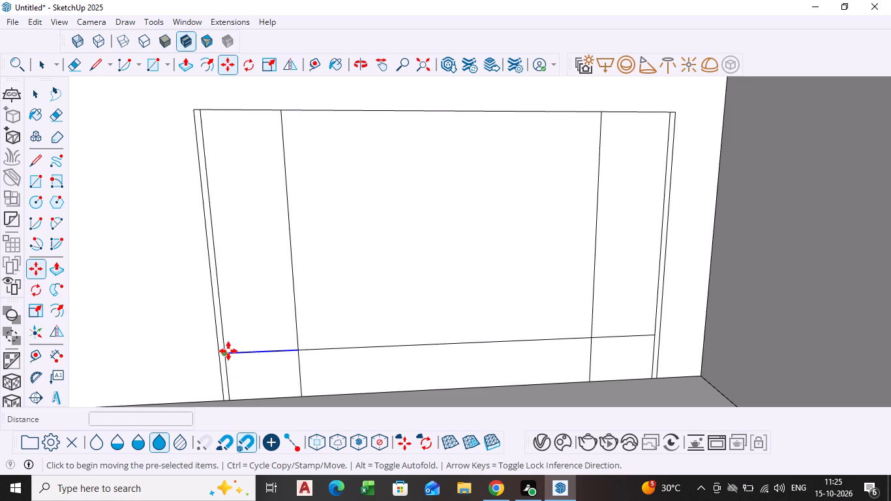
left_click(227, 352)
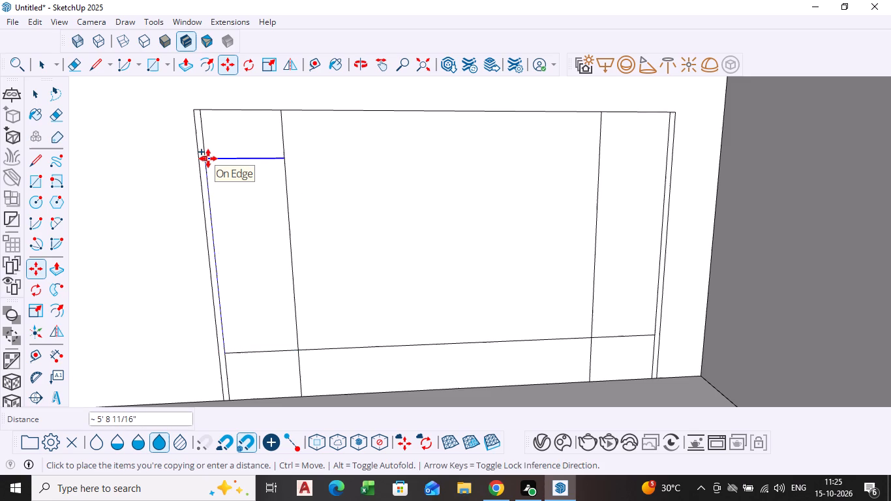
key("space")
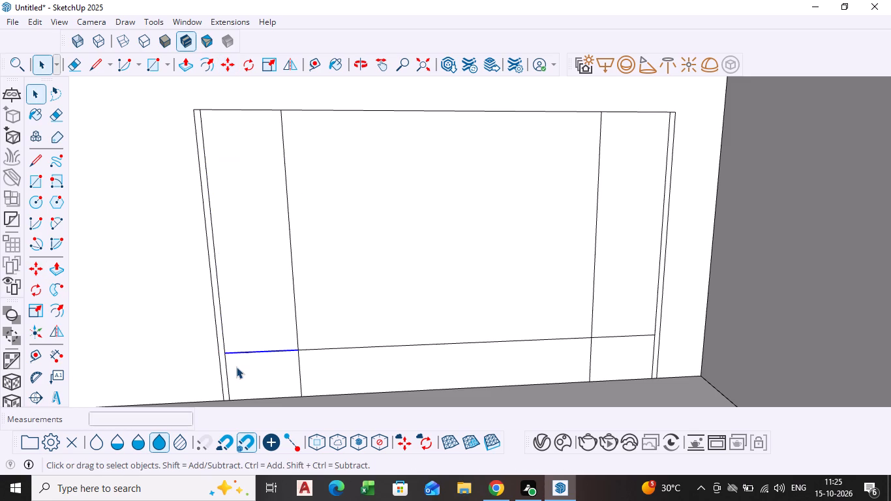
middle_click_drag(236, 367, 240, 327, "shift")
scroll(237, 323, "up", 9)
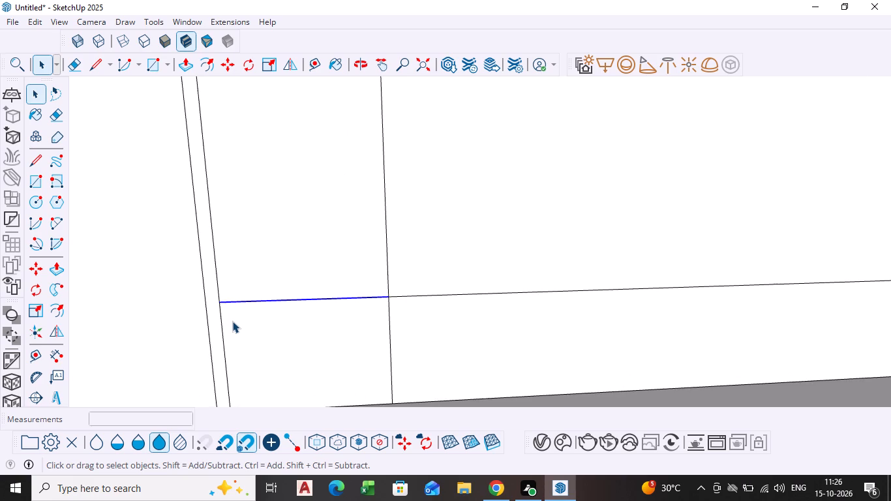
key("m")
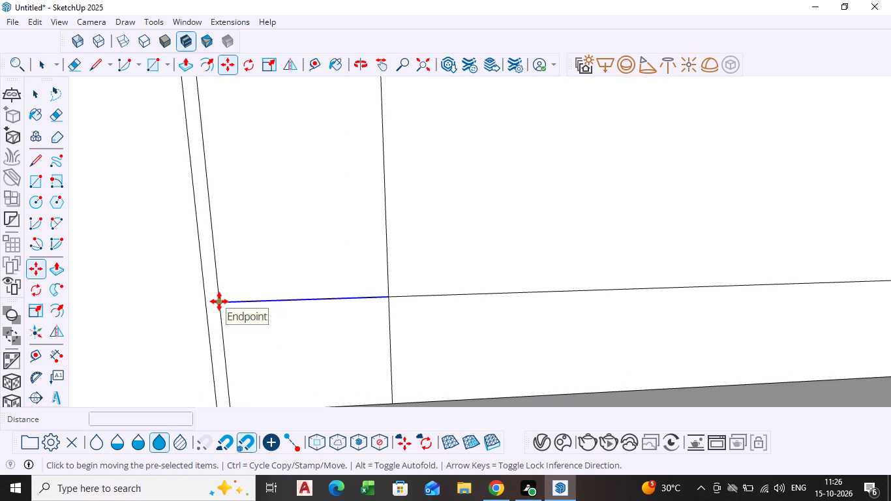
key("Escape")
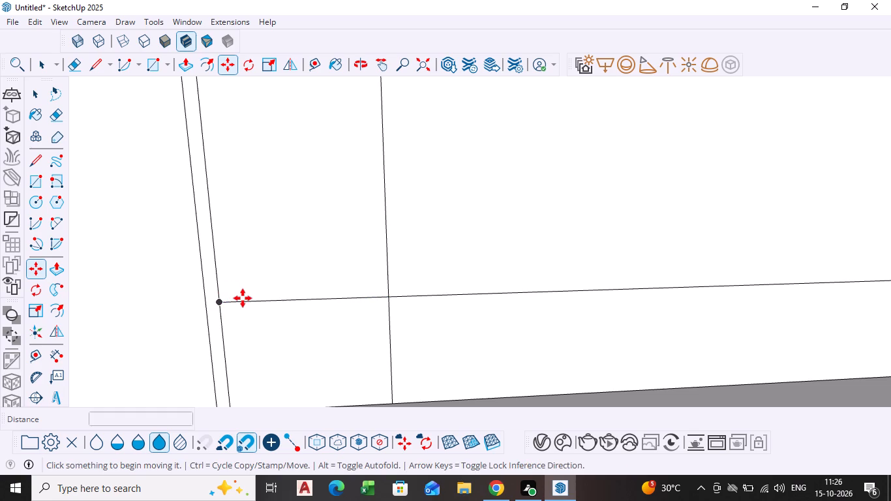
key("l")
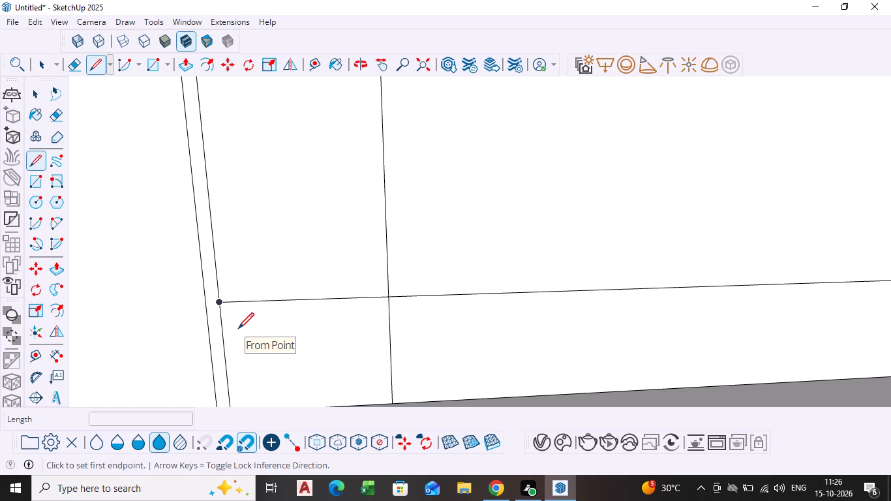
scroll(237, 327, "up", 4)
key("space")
Copy the horizontal line across the side panel farther from the corner 1" upward.
left_click(241, 290)
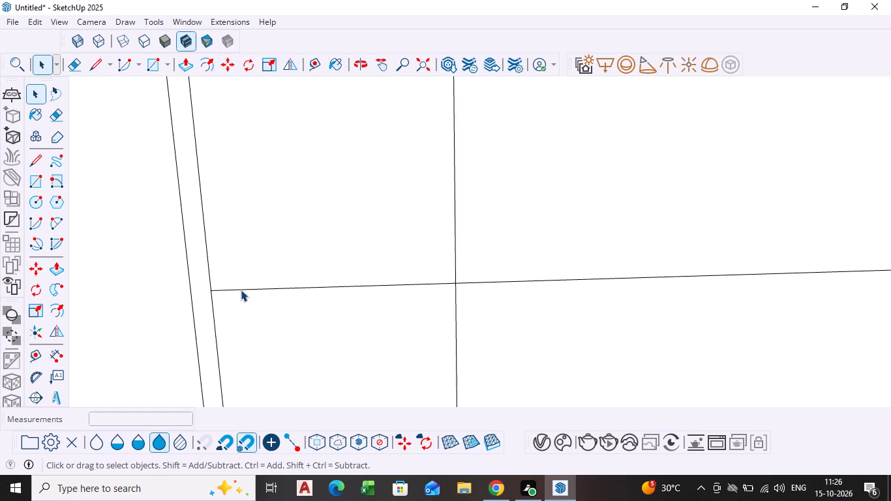
key("m")
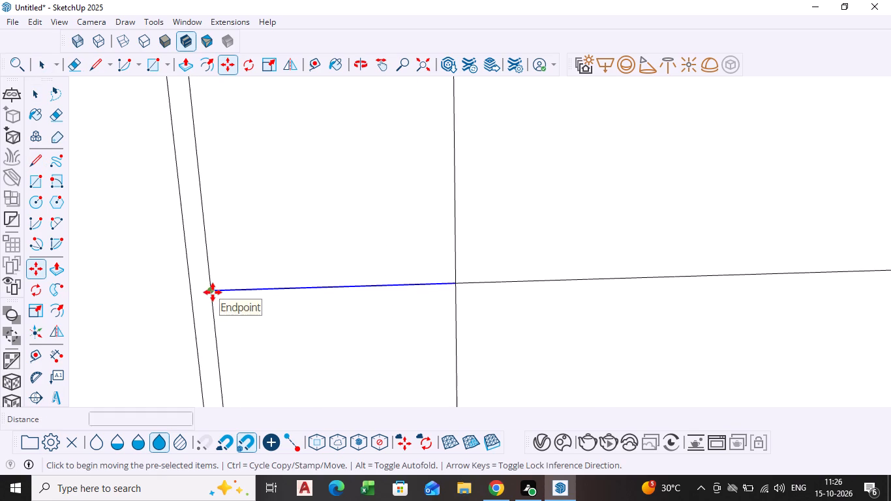
left_click(213, 292)
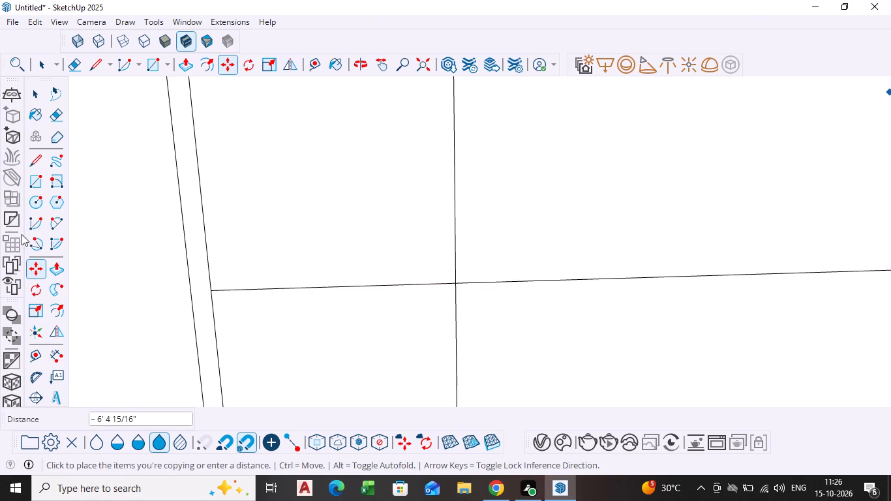
left_click(213, 281)
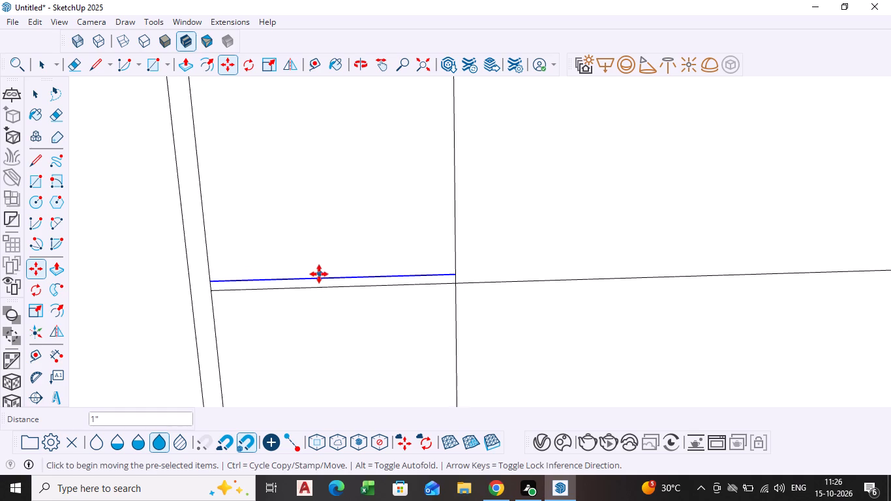
key("space")
left_click(654, 230)
Copy the pair of horizontal lines in that side panel about 6' 11 3/8" upward to the frame's top edge.
left_click(270, 281)
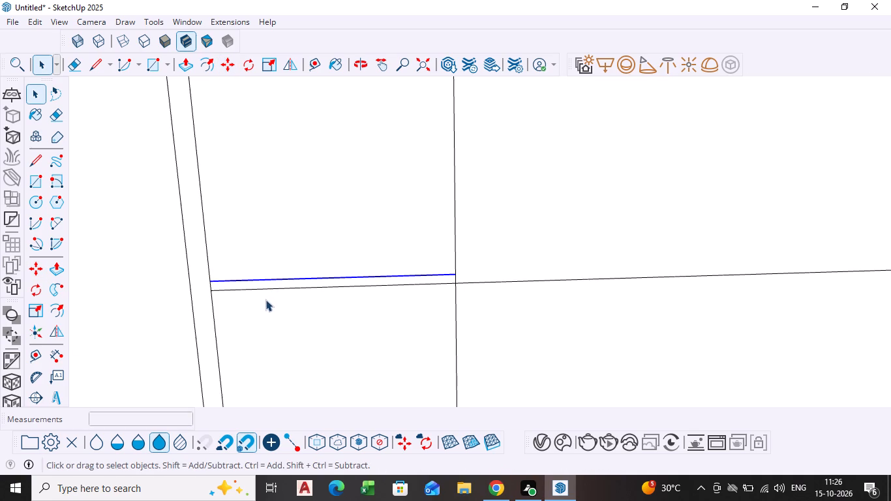
left_click(271, 289, "shift")
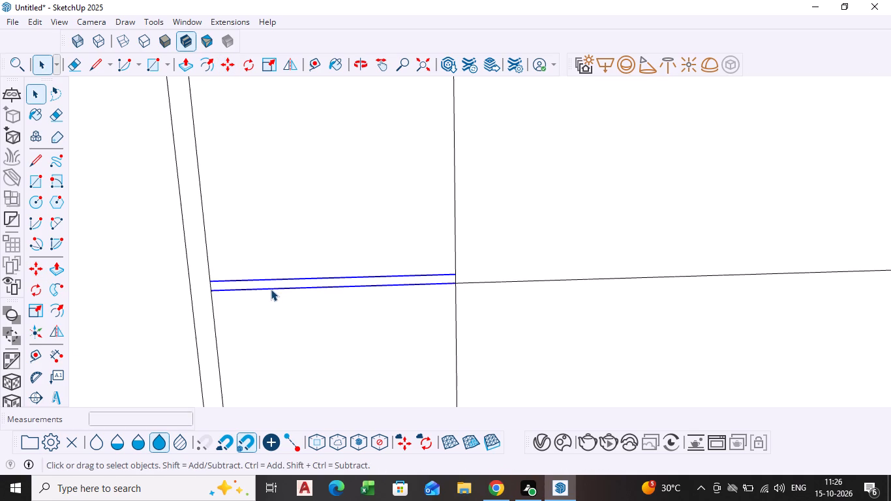
key("m")
left_click(211, 294)
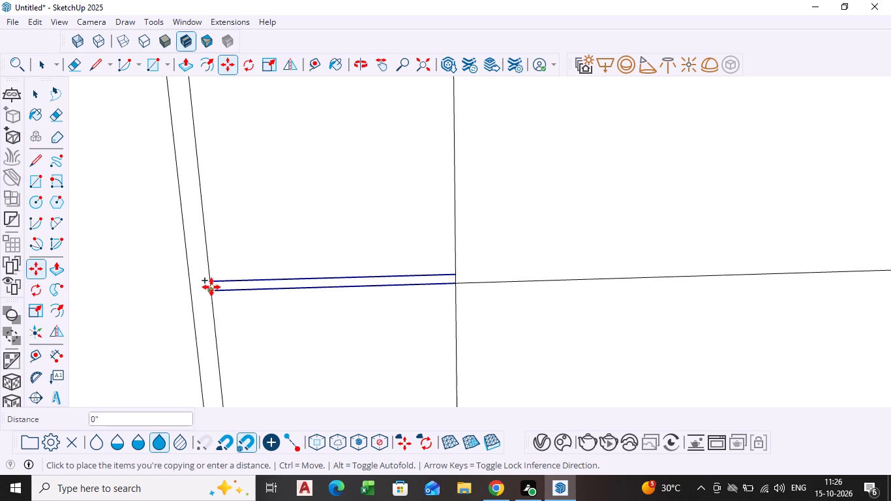
scroll(207, 207, "down", 7)
middle_click_drag(207, 207, 194, 337, "shift")
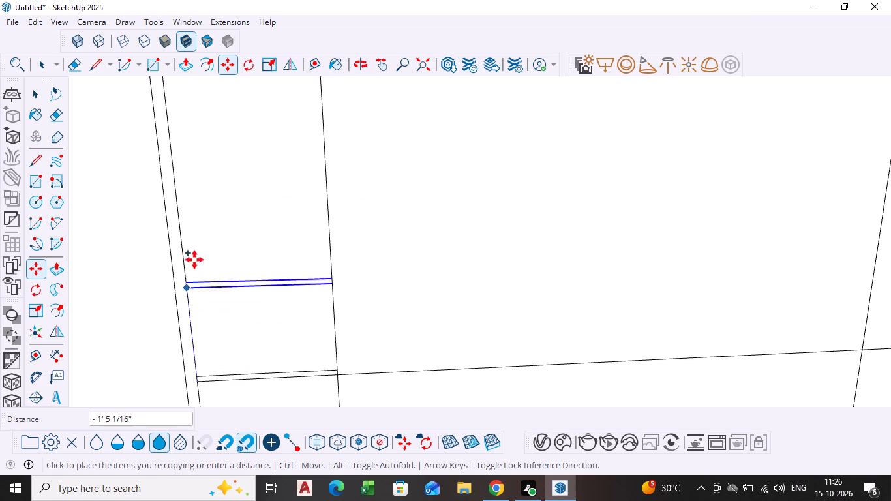
scroll(184, 204, "down", 5)
middle_click_drag(184, 205, 182, 456, "shift")
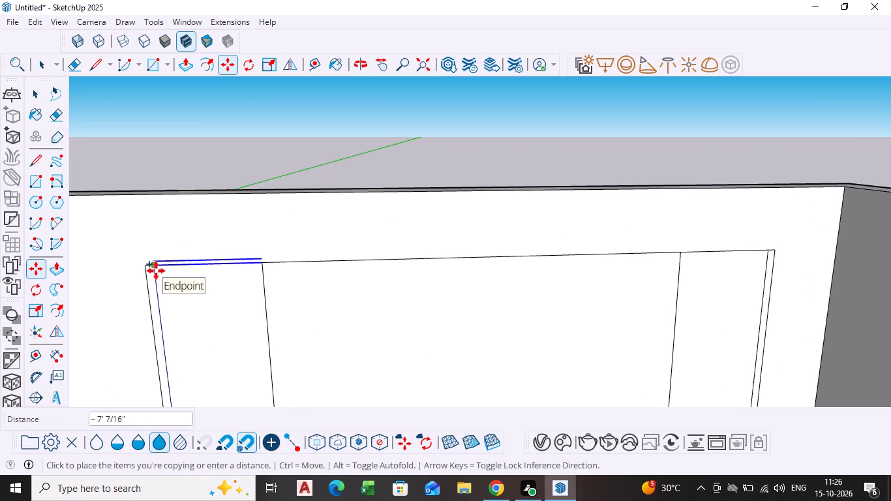
scroll(156, 275, "up", 5)
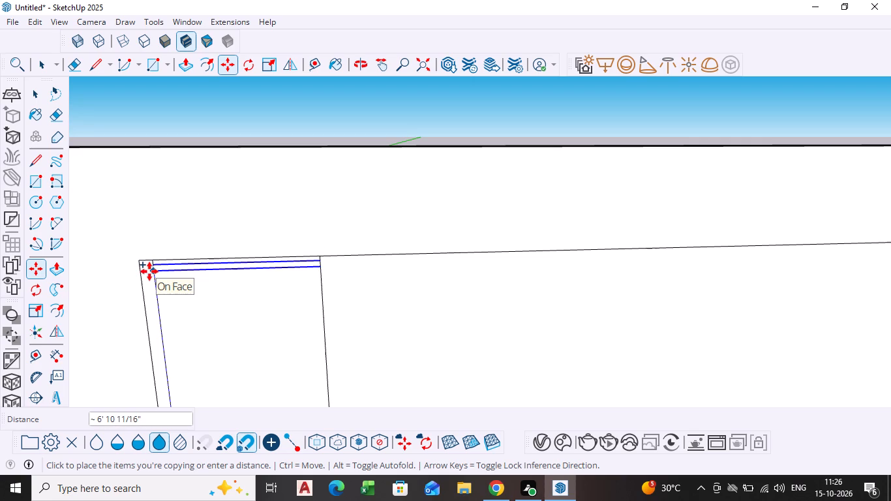
scroll(149, 269, "up", 3)
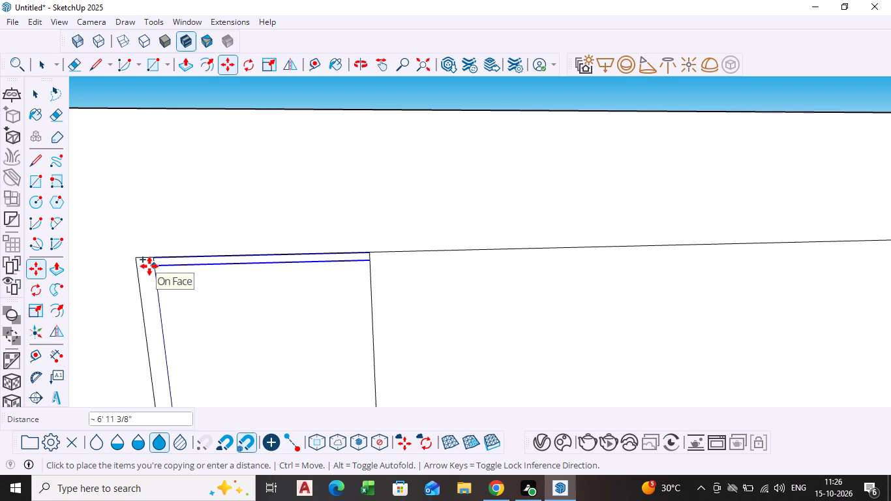
left_click(149, 266)
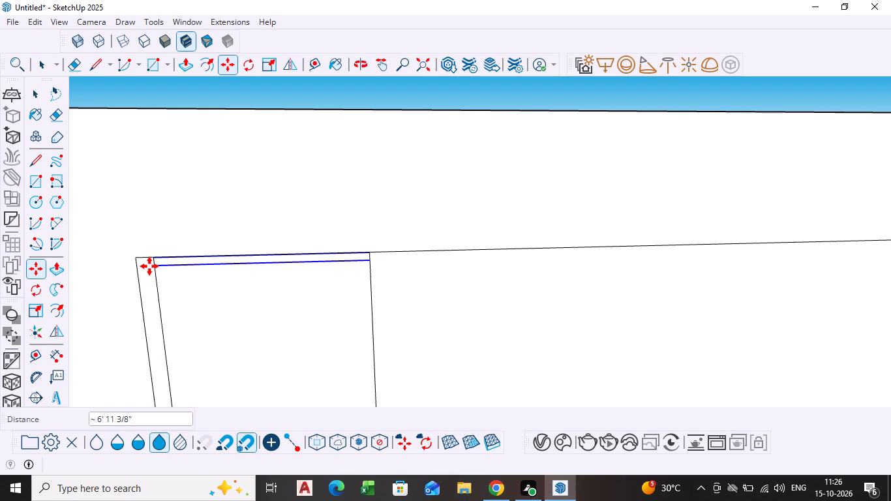
Divide the upward copy of the line pair into 4 equal intervals in the side panel farther from the corner.
type("/4")
key("Return")
scroll(151, 268, "down", 6)
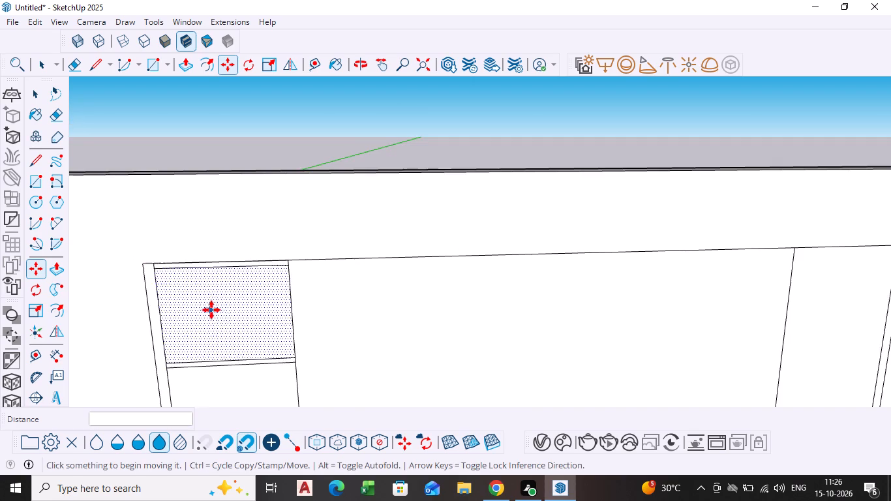
scroll(211, 310, "down", 16)
middle_click_drag(253, 356, 277, 274)
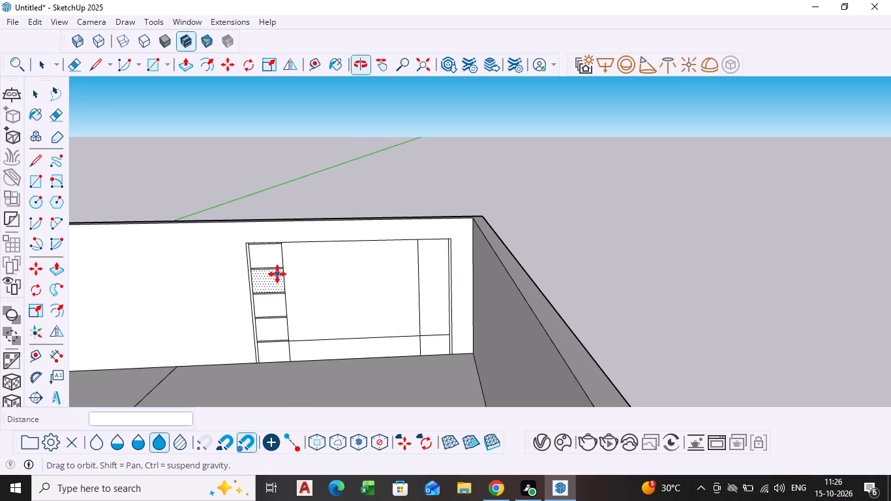
Examine the evenly spaced horizontal strips in the side panel and how they meet the frame's borders.
key("space")
scroll(192, 275, "up", 5)
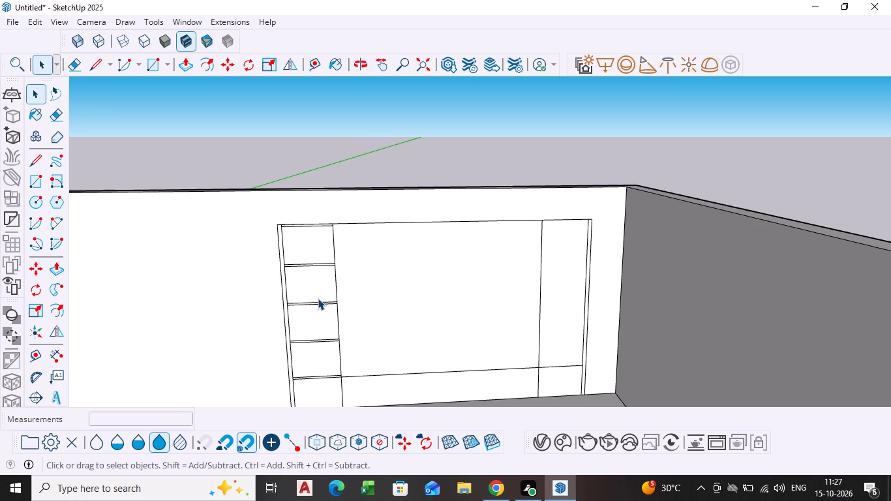
scroll(316, 378, "up", 8)
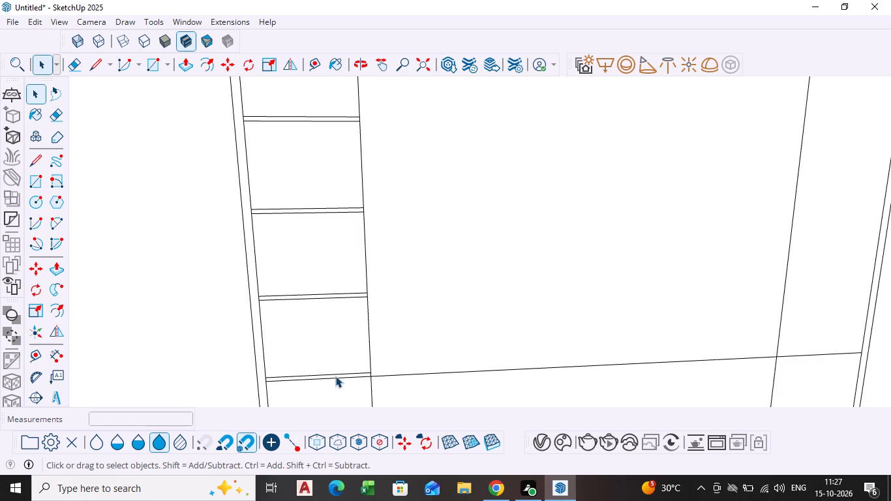
scroll(335, 376, "down", 9)
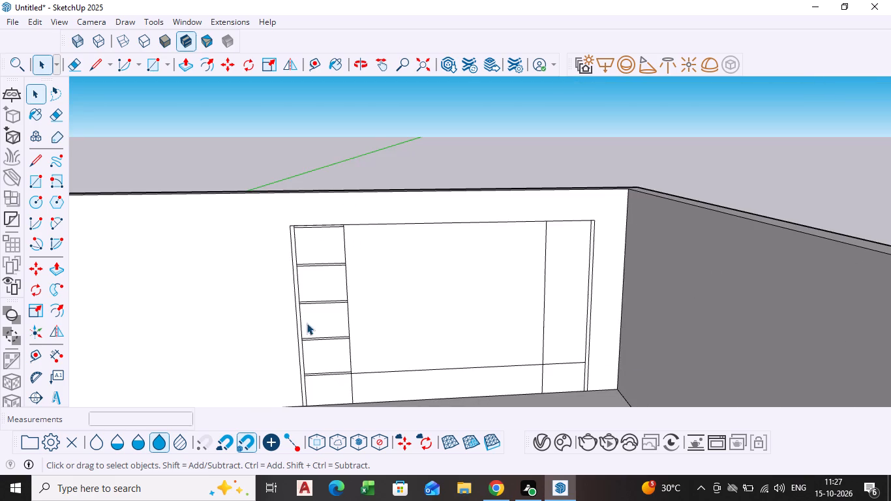
scroll(288, 268, "up", 3)
scroll(299, 189, "up", 13)
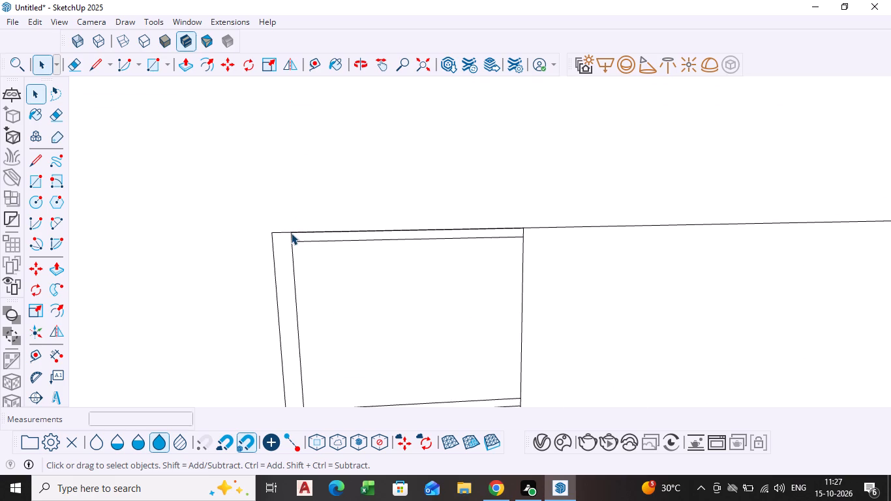
scroll(295, 266, "down", 3)
scroll(292, 329, "down", 5)
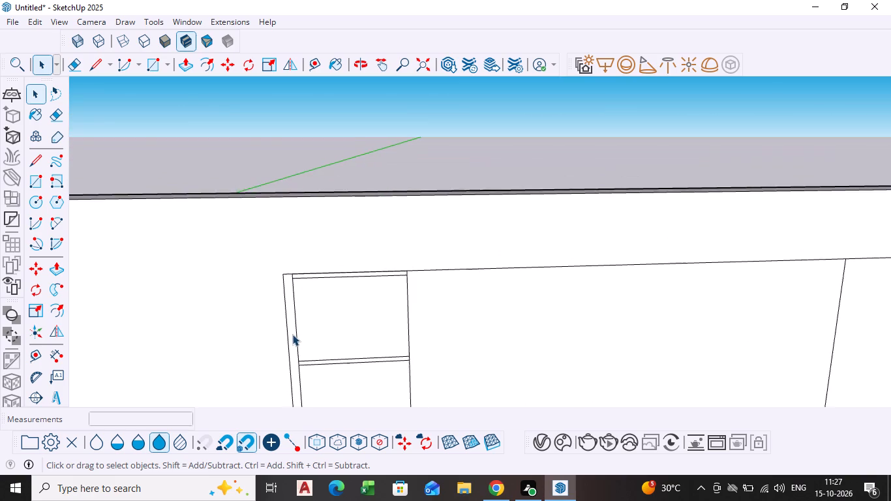
scroll(292, 334, "down", 1)
middle_click_drag(292, 334, 265, 174, "shift")
scroll(292, 334, "down", 1, "shift")
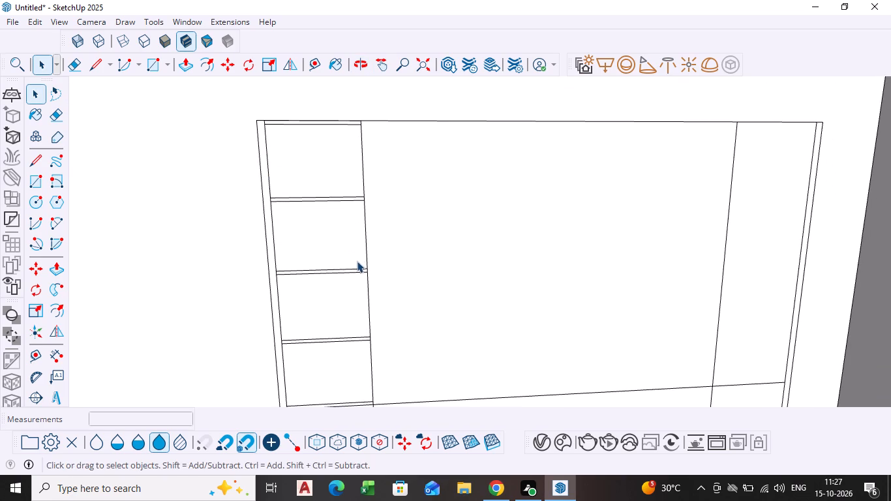
scroll(355, 288, "down", 3)
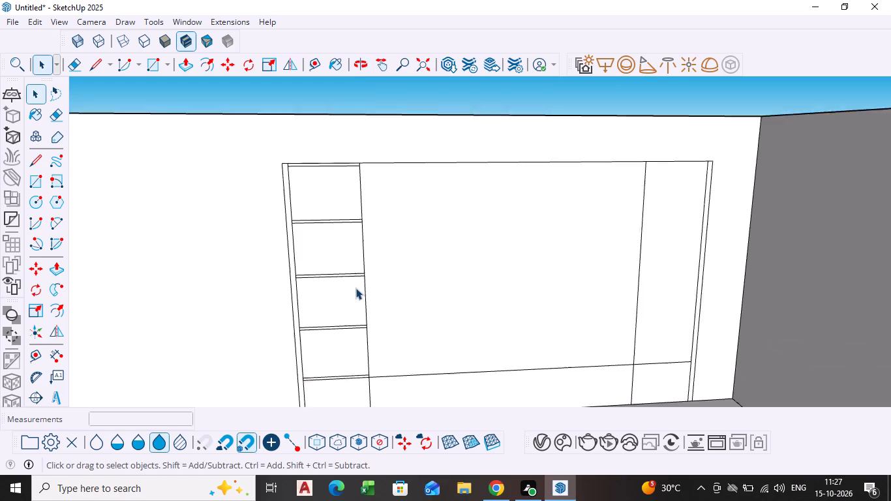
scroll(355, 288, "down", 1)
Copy the second-from-top pair of horizontal lines about 11' 2 13/16" across into the side panel nearer the corner.
scroll(307, 207, "up", 4)
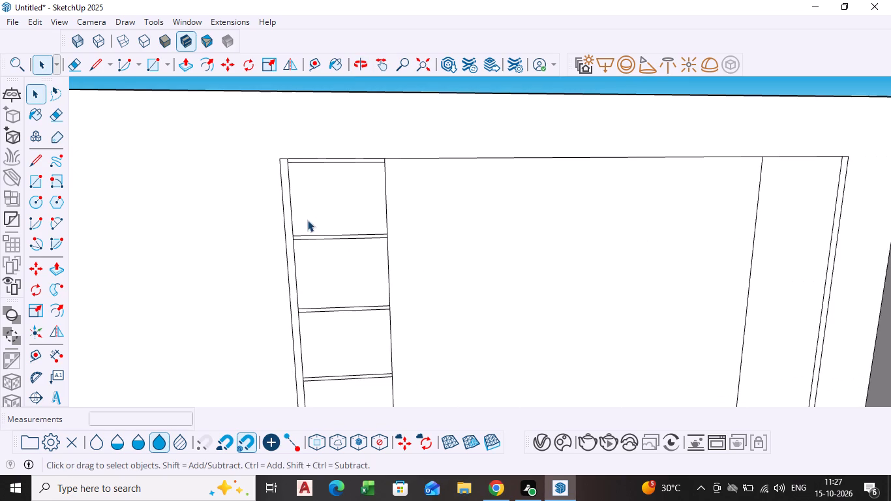
scroll(307, 228, "up", 4)
left_click(308, 240)
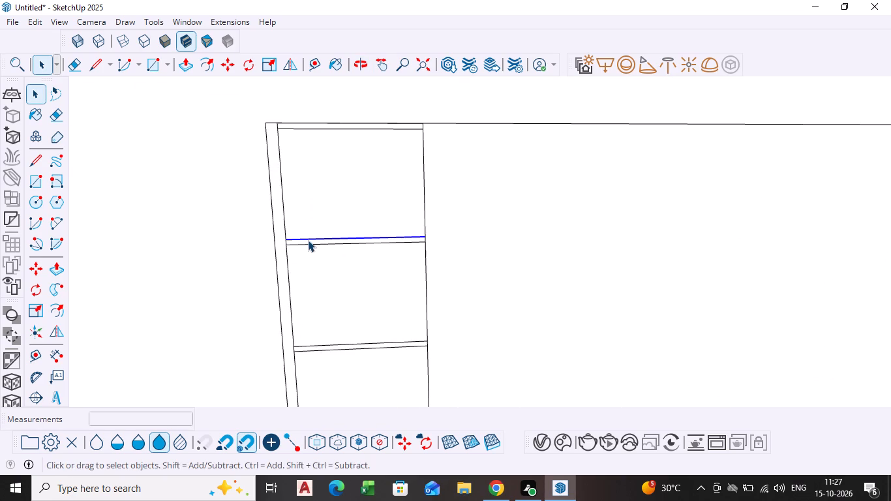
left_click(309, 243, "shift")
key("m")
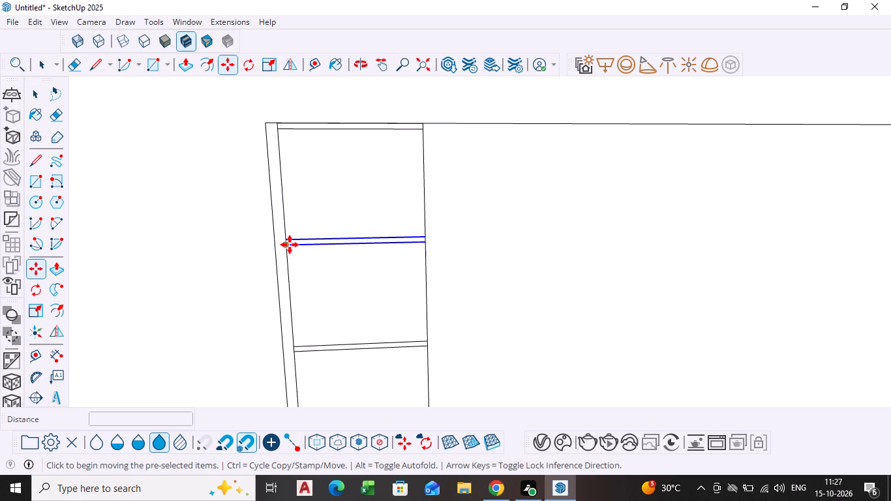
left_click(290, 245)
scroll(648, 245, "down", 10)
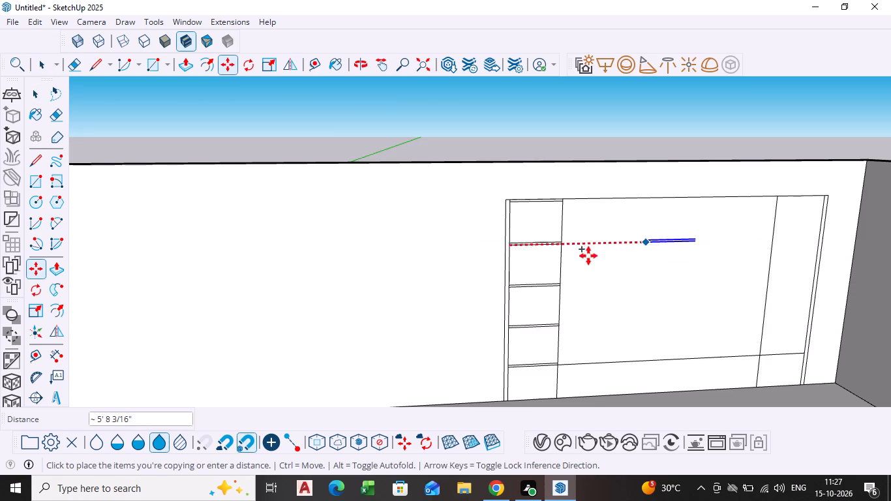
middle_click_drag(383, 258, 40, 243, "shift")
scroll(378, 224, "up", 3)
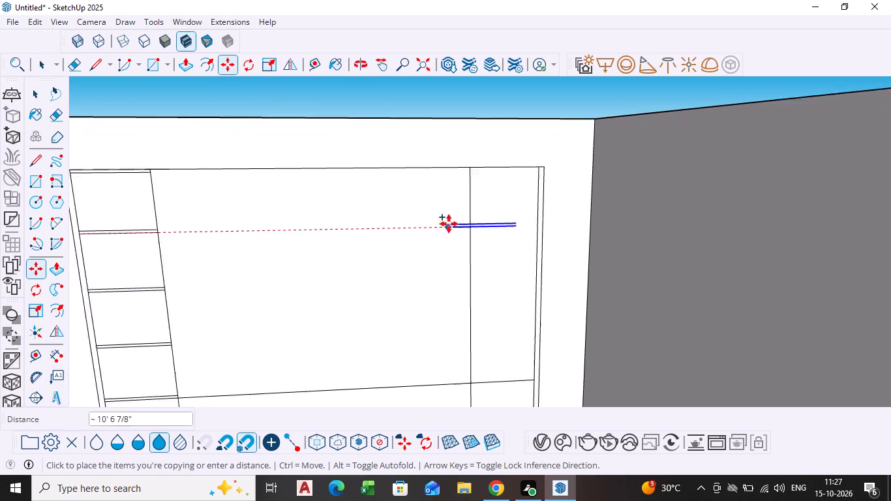
scroll(449, 224, "up", 1)
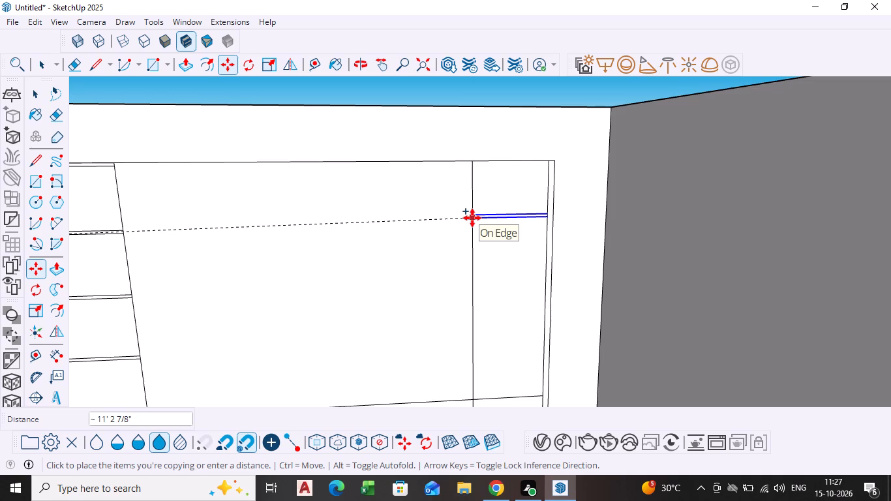
left_click(469, 224)
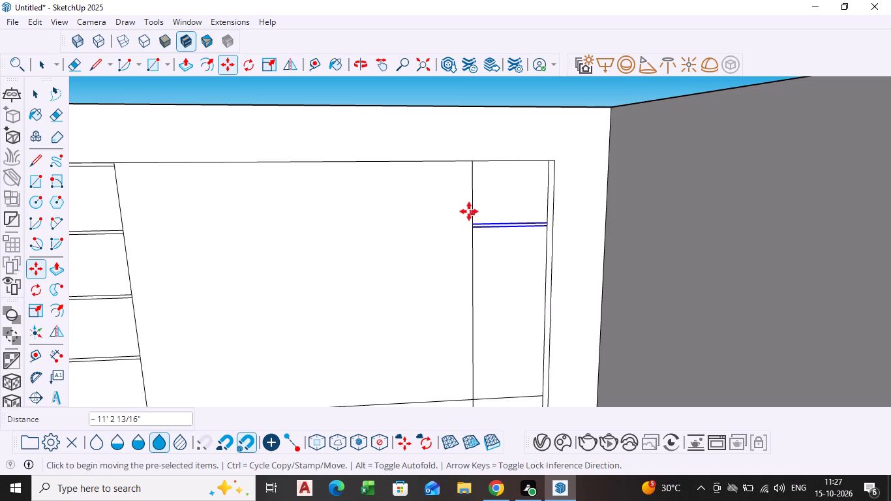
key("space")
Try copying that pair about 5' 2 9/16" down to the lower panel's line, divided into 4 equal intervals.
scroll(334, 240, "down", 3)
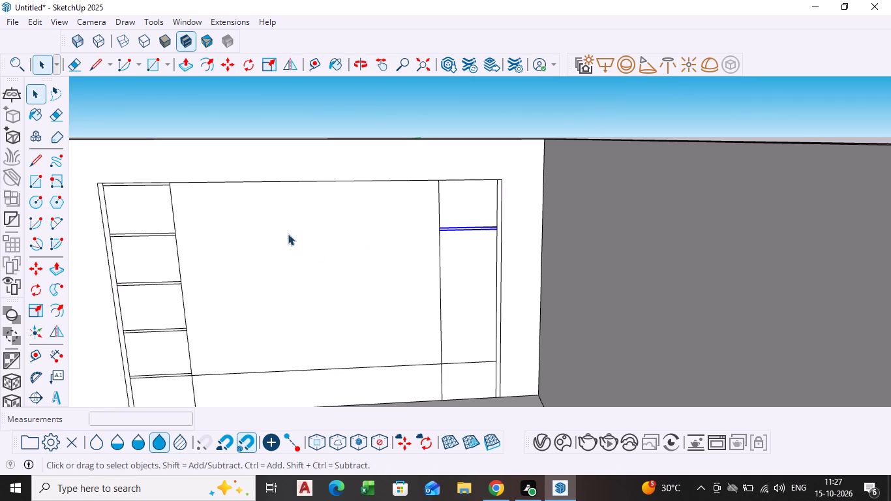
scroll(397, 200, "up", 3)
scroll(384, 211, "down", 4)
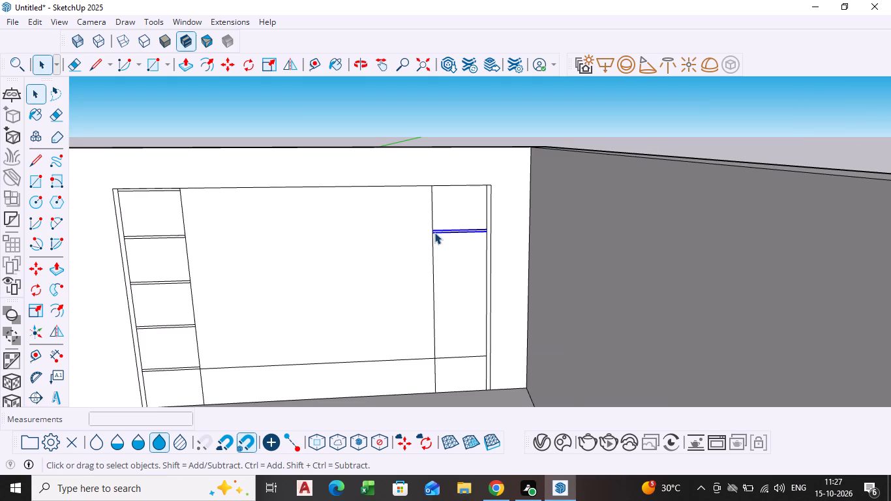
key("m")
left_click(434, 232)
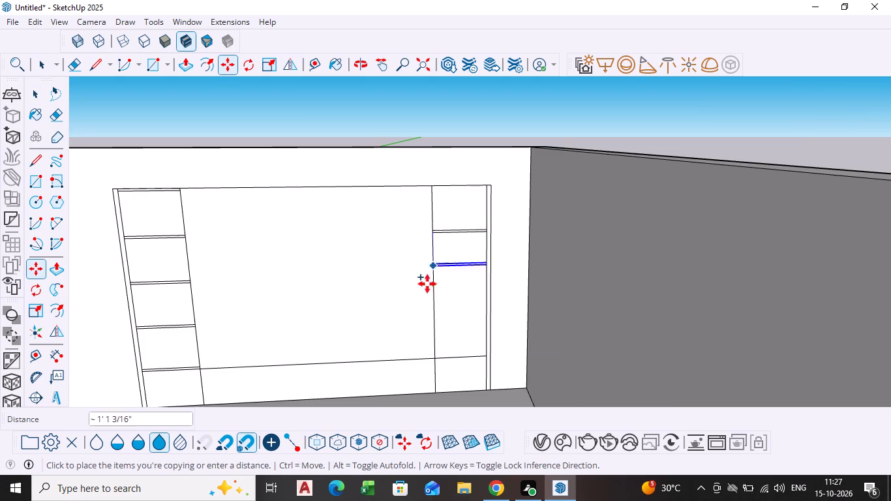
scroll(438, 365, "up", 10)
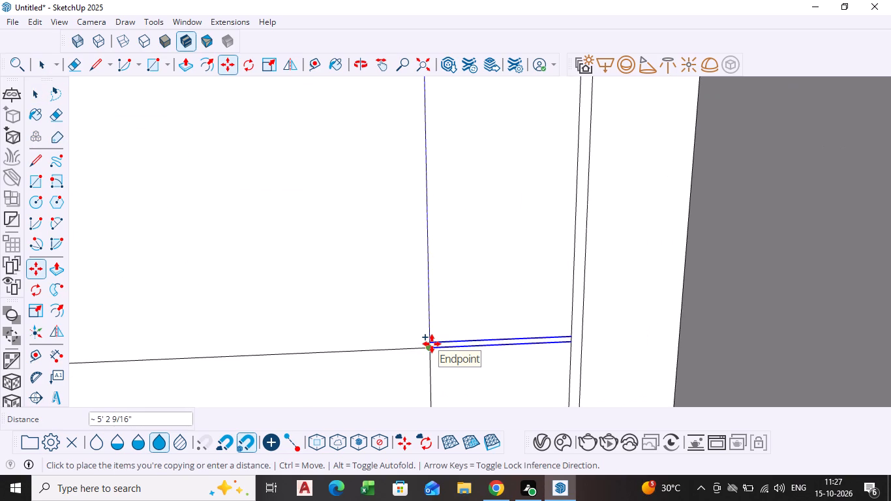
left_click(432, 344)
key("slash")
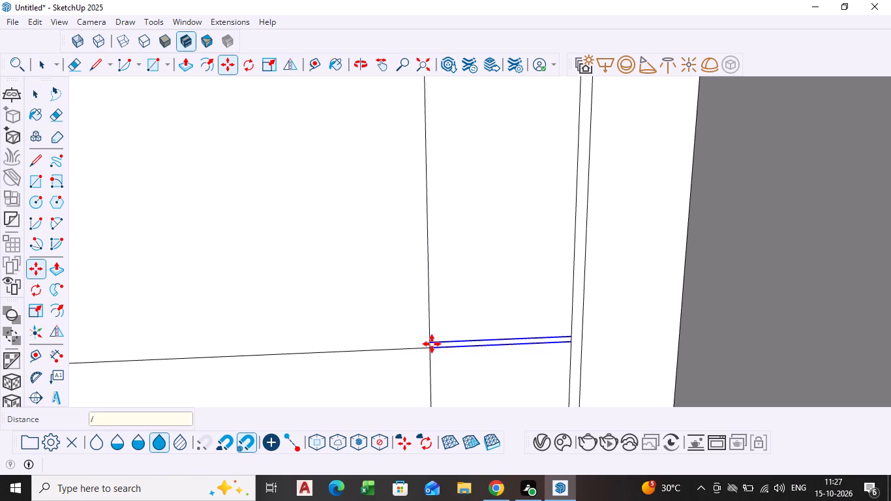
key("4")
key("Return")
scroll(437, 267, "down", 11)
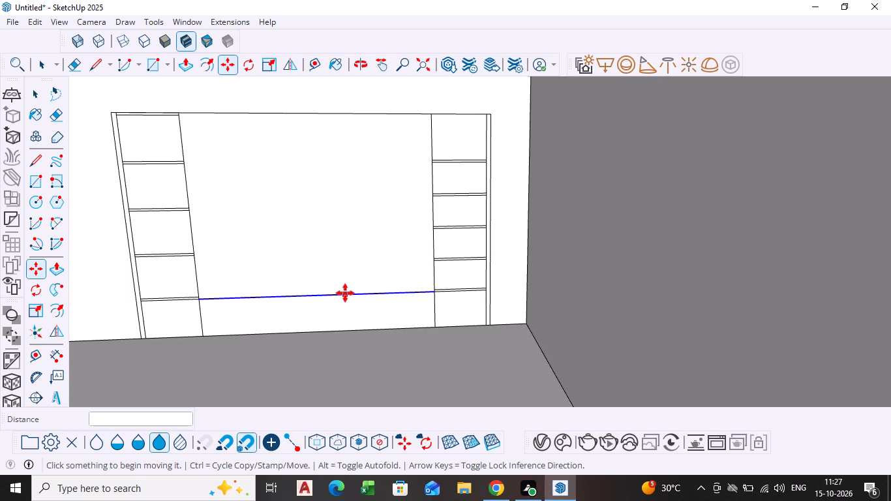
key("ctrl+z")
Compare the strip layout of the two side panels across the back-wall frame.
scroll(446, 160, "up", 4)
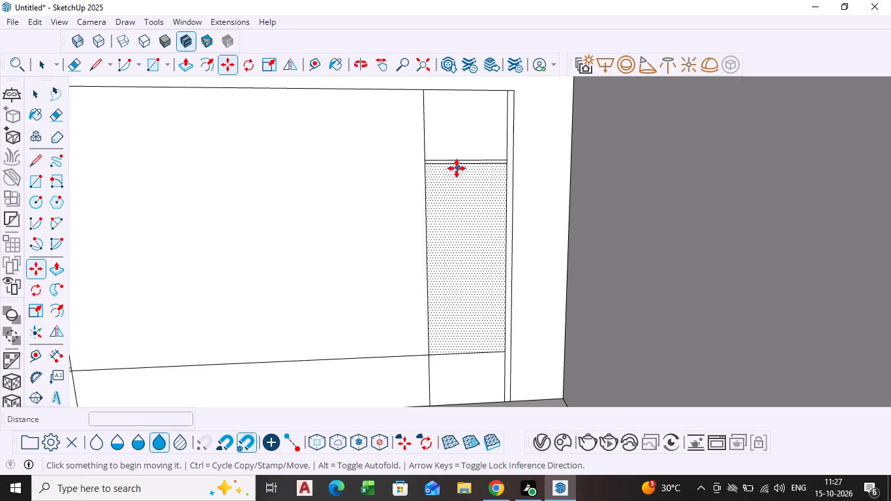
scroll(453, 169, "down", 3)
key("space")
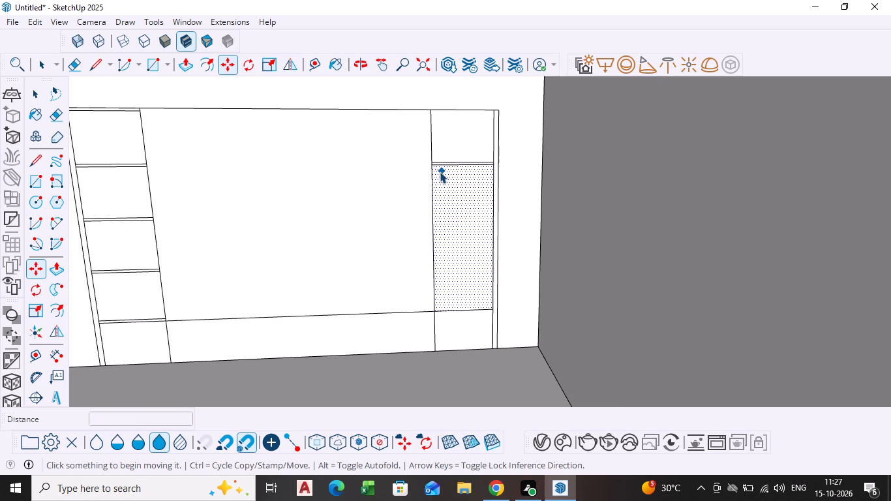
scroll(316, 194, "down", 4)
scroll(402, 166, "up", 3)
middle_click_drag(348, 165, 472, 284, "shift")
scroll(174, 246, "up", 3)
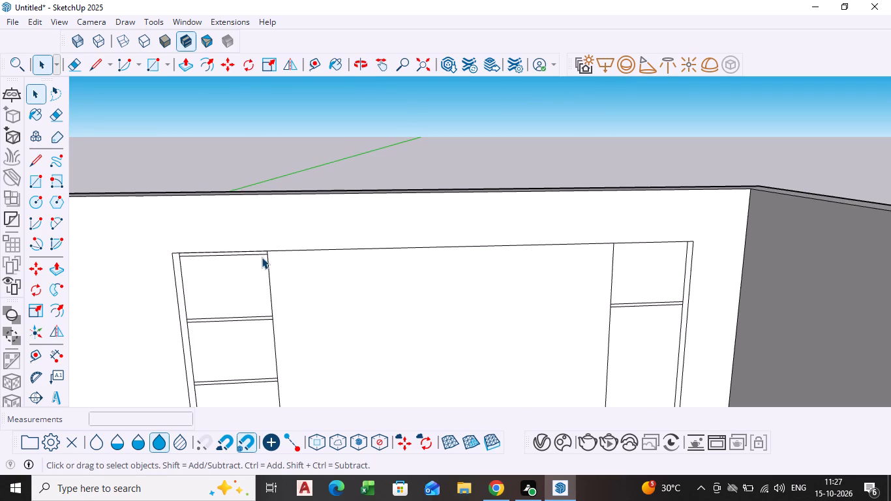
scroll(262, 257, "down", 1)
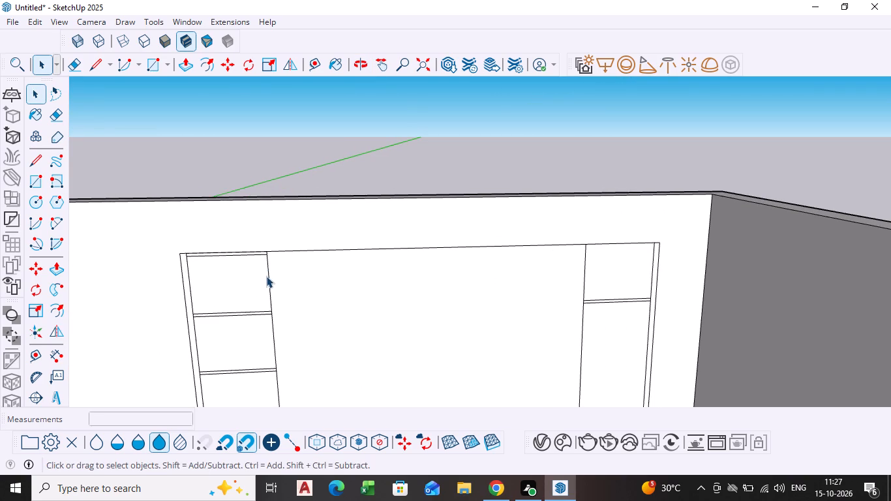
scroll(266, 276, "down", 8)
middle_click_drag(249, 294, 212, 258)
middle_click_drag(254, 338, 252, 338)
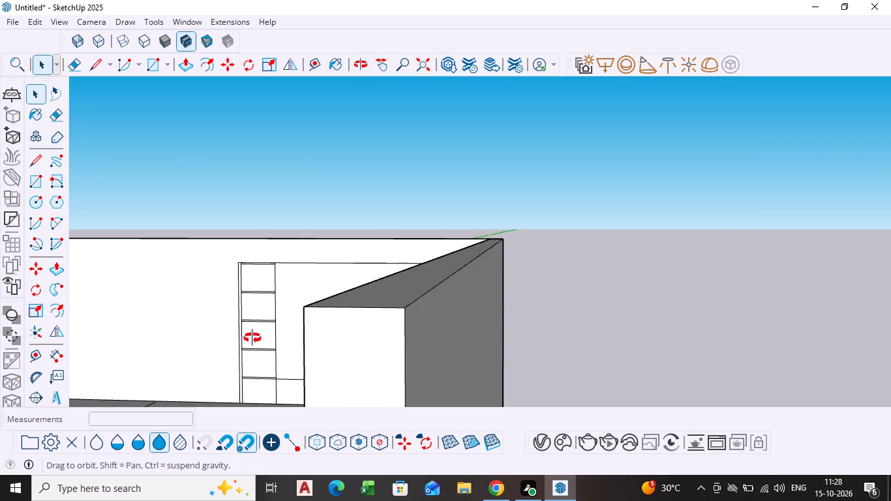
middle_click_drag(252, 338, 275, 331)
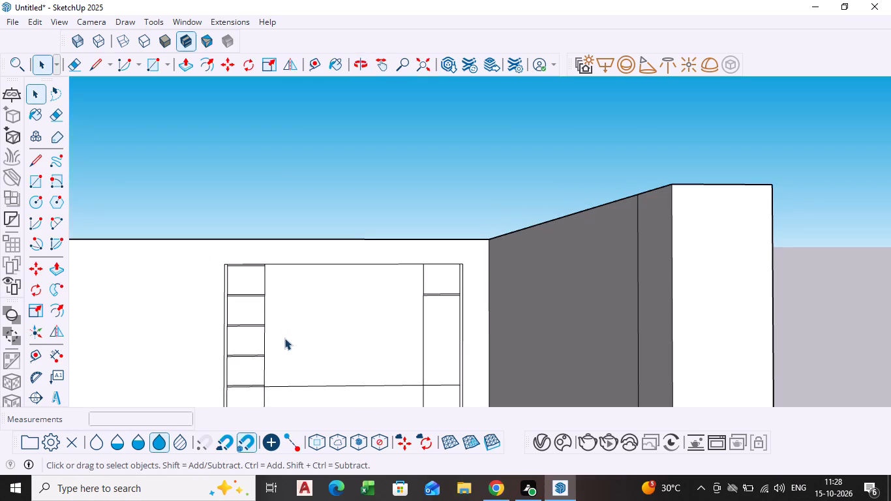
scroll(204, 336, "down", 5)
middle_click_drag(219, 341, 307, 345)
scroll(308, 339, "up", 9)
middle_click_drag(294, 346, 262, 276, "shift")
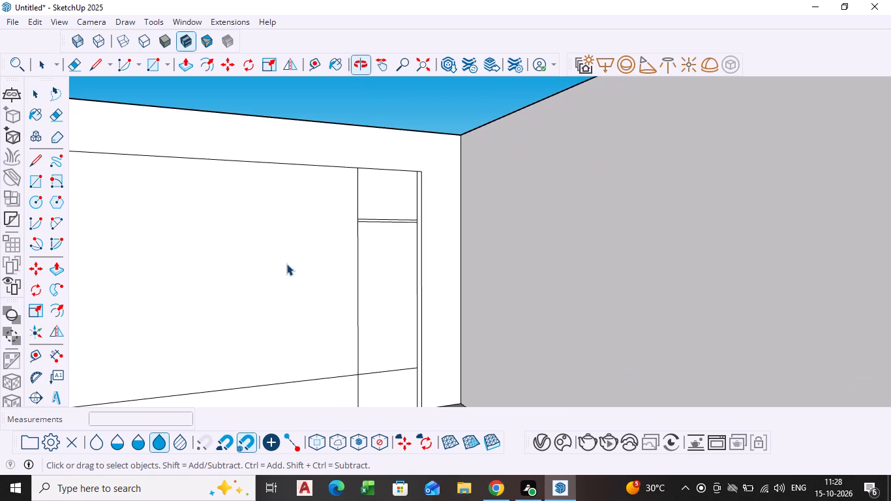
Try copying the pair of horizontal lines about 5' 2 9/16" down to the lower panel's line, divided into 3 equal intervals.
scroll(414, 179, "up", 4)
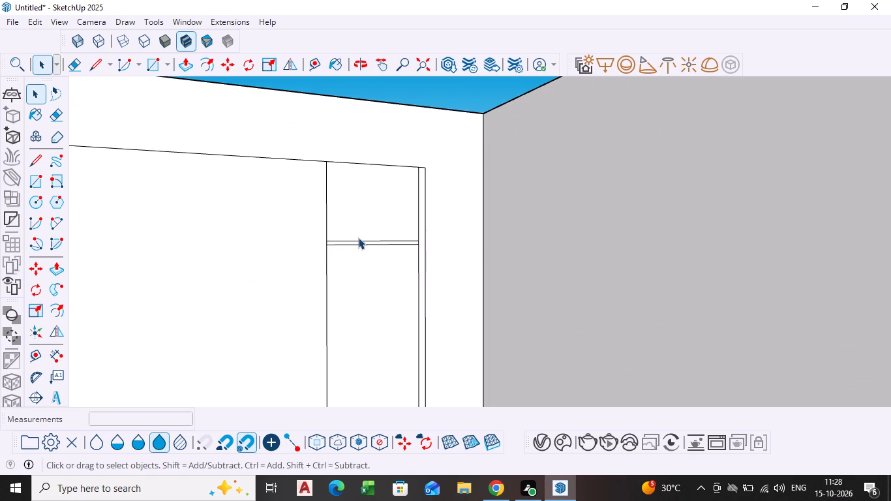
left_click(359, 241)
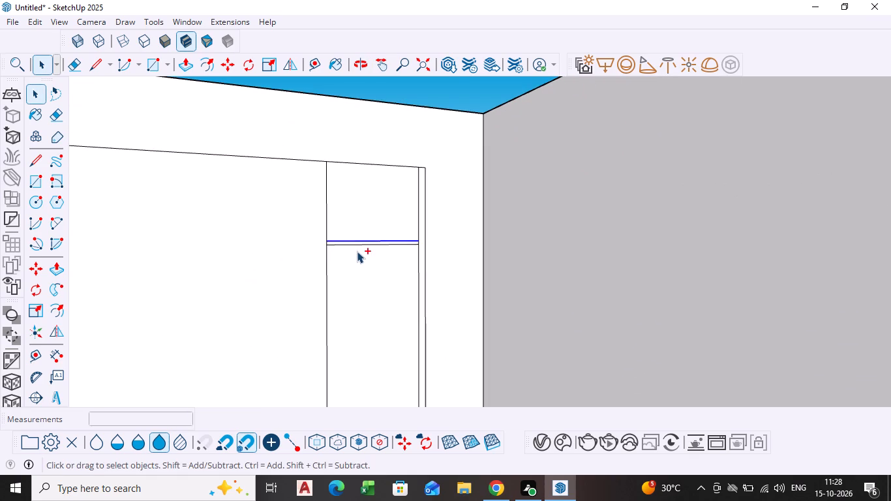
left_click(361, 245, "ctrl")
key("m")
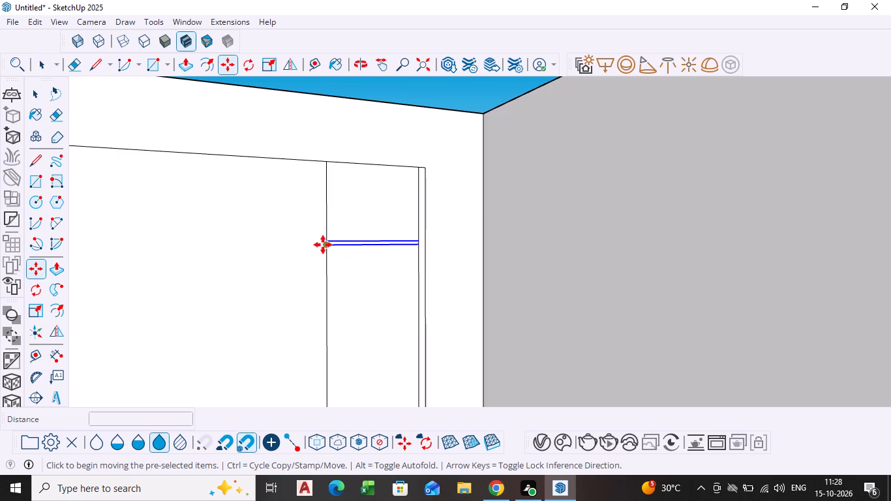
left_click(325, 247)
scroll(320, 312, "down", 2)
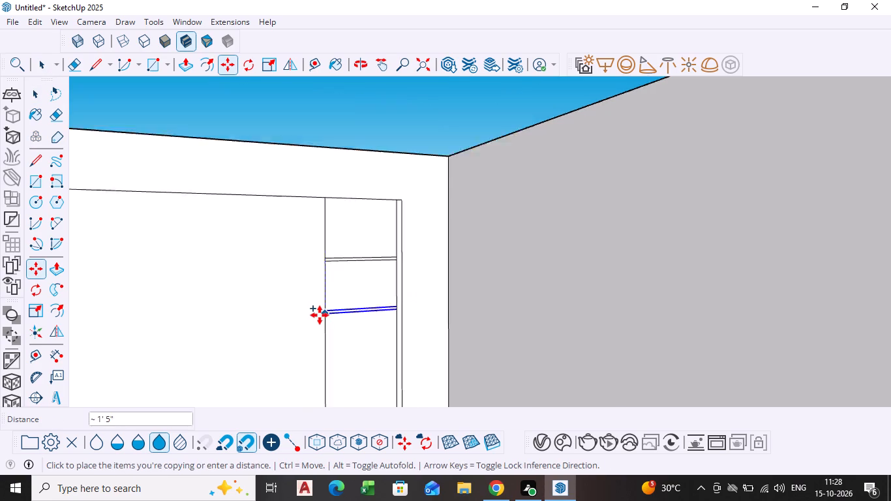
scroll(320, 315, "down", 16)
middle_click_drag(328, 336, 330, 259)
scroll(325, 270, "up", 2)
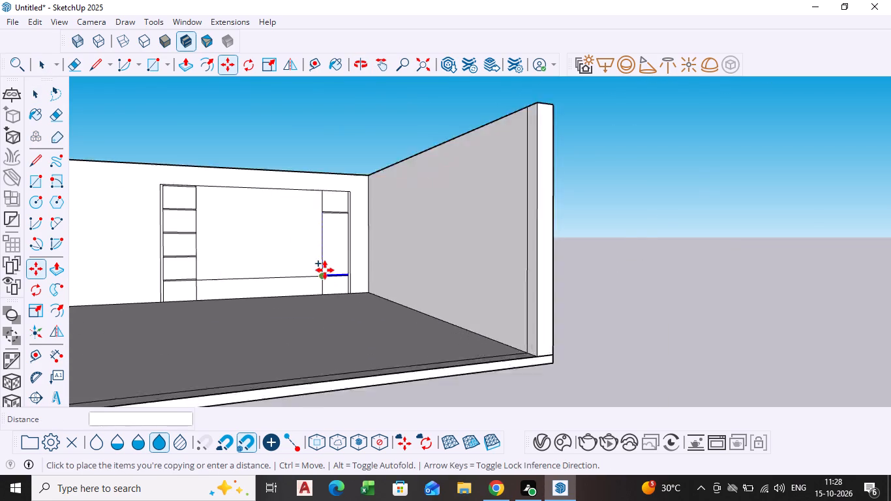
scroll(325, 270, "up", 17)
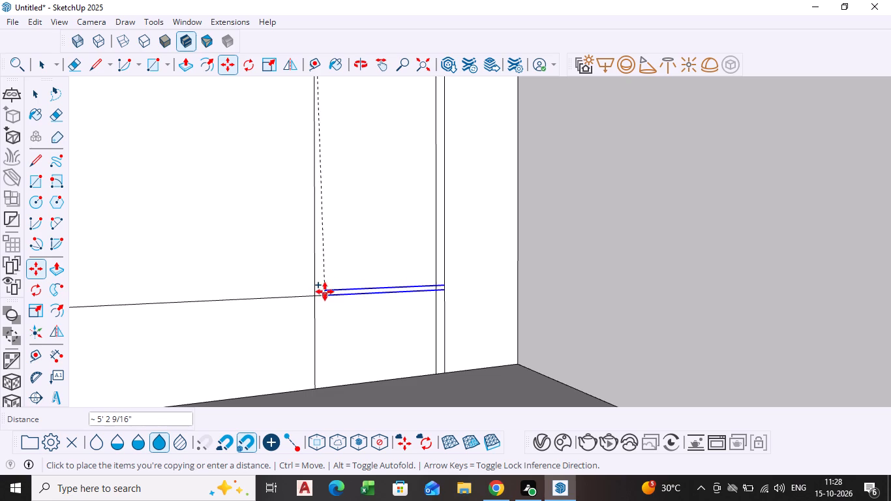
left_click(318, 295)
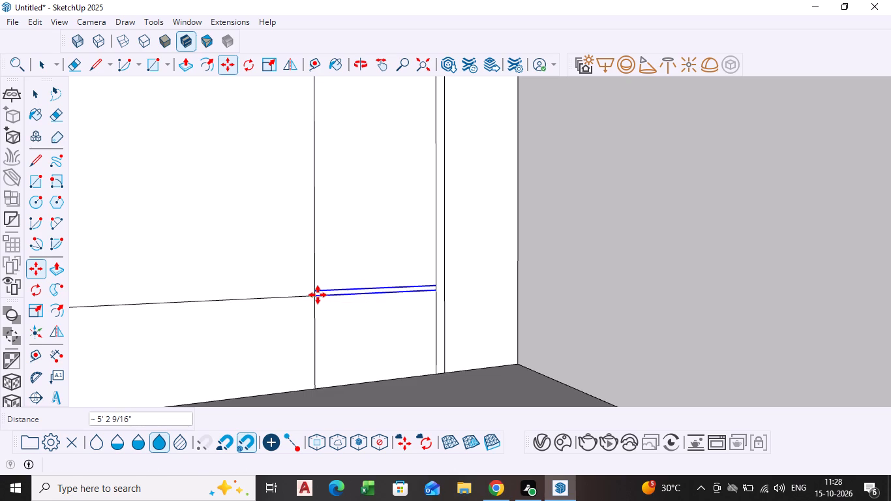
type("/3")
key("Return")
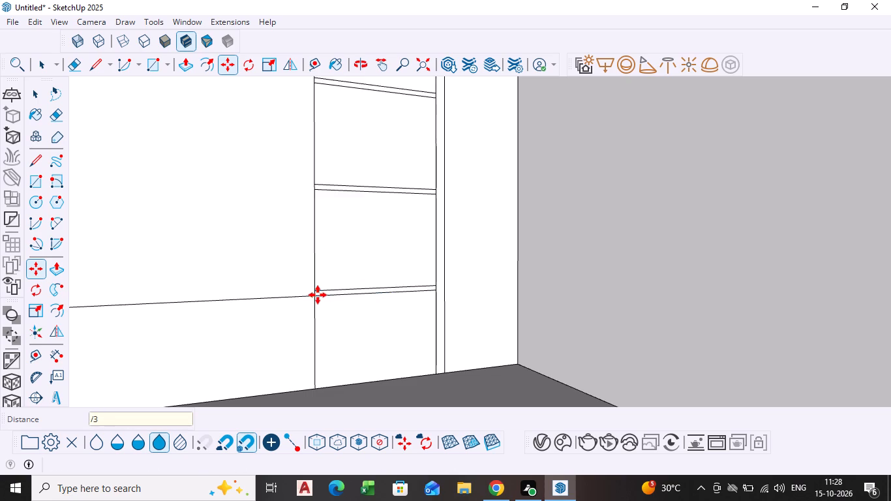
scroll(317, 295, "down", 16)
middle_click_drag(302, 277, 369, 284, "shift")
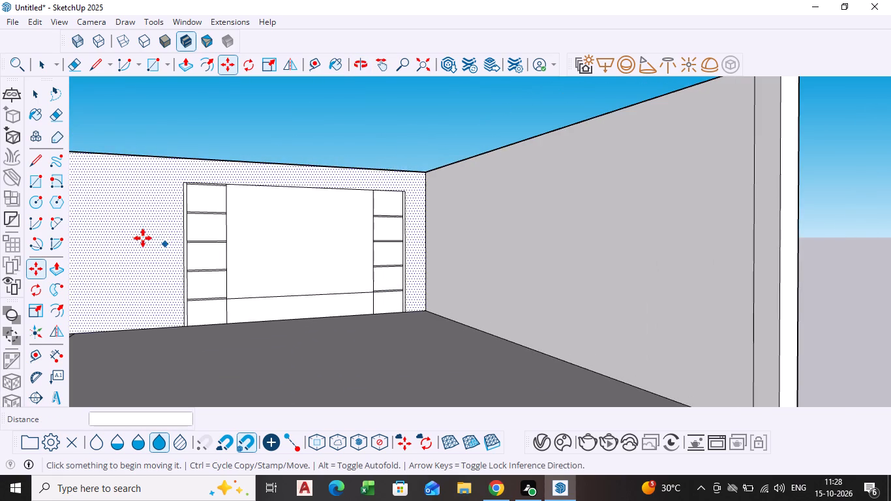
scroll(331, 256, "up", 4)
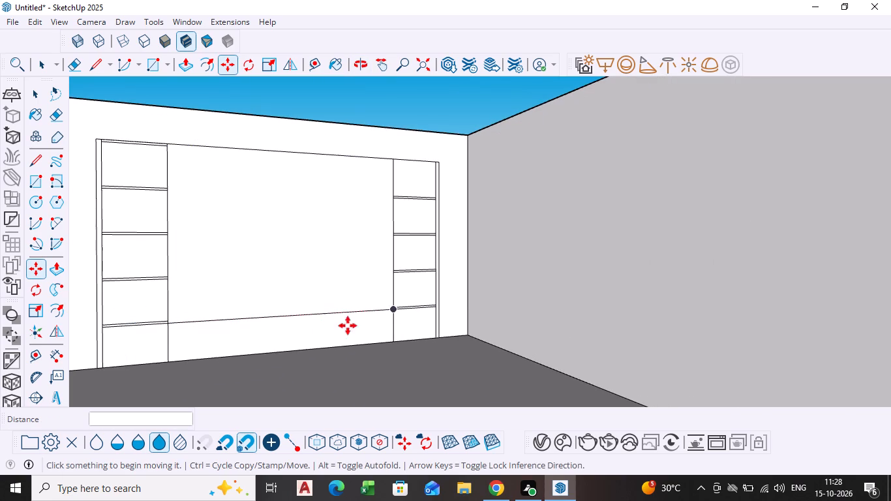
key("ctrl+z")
Move the pair of horizontal lines in the corner-side panel about 1' 8 7/8" up to the frame's top edge.
scroll(400, 202, "up", 6)
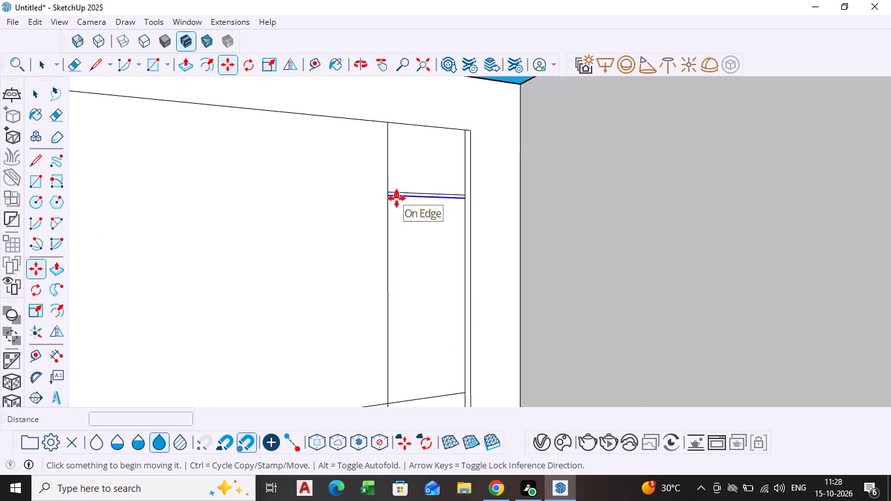
scroll(396, 197, "up", 5)
key("space")
left_click(397, 189)
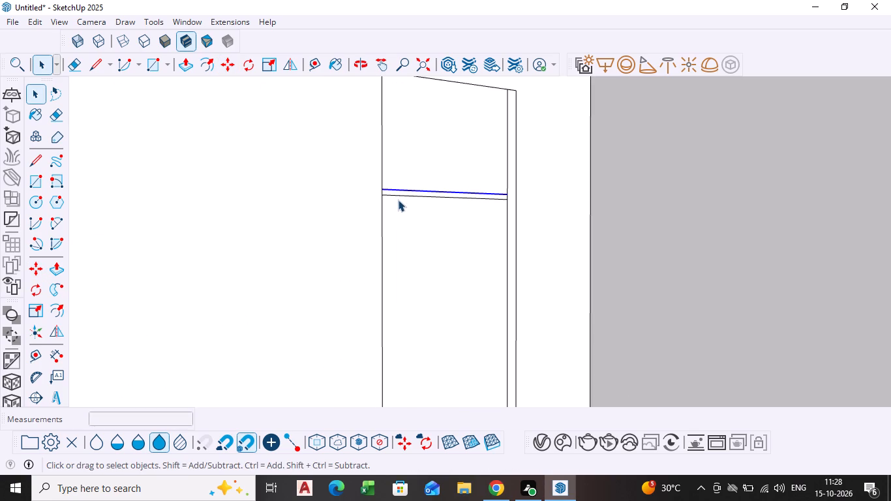
left_click(400, 195, "shift")
key("m")
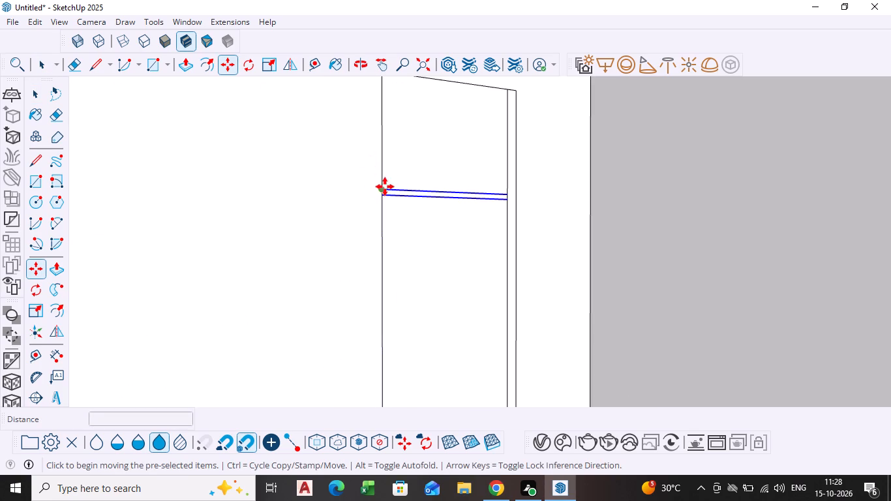
left_click(384, 187)
scroll(380, 166, "down", 5)
middle_click_drag(379, 166, 639, 286, "shift")
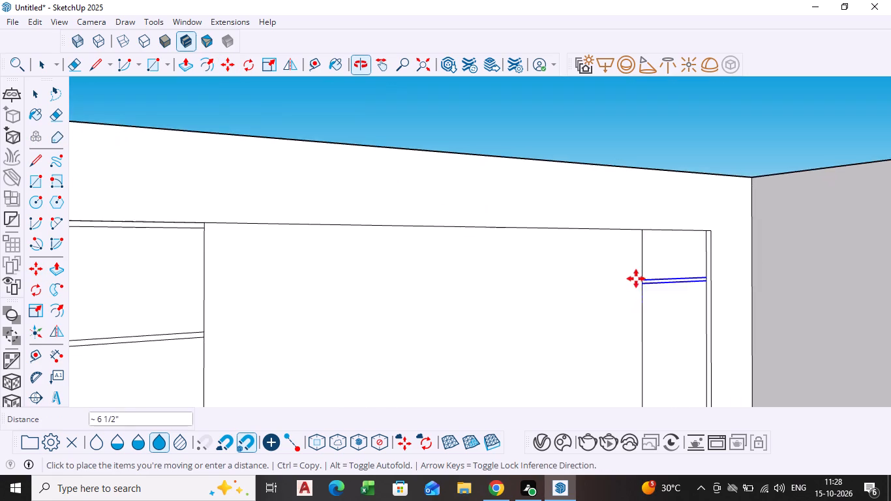
scroll(635, 279, "down", 1)
scroll(646, 235, "up", 3)
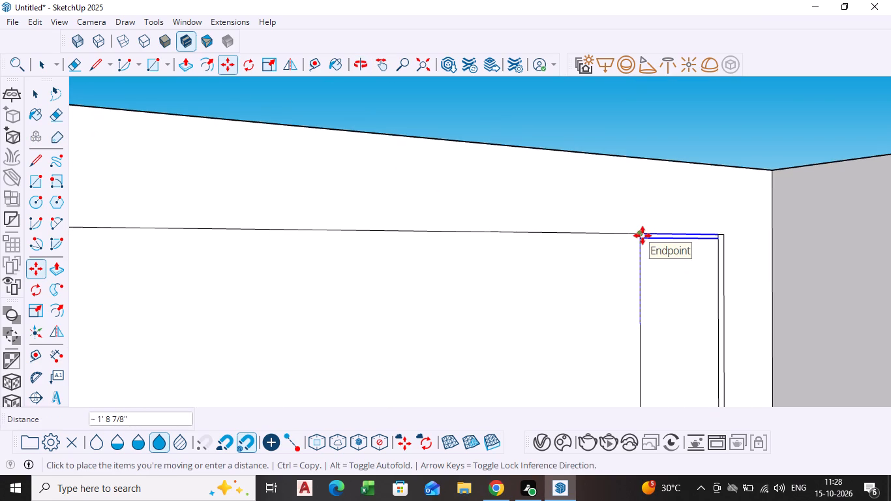
scroll(646, 240, "up", 5)
middle_click_drag(637, 243, 617, 252)
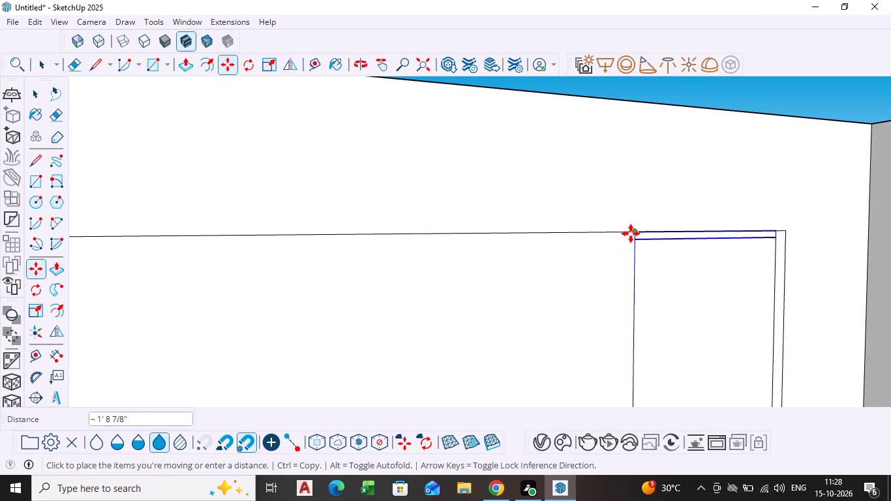
left_click(631, 234)
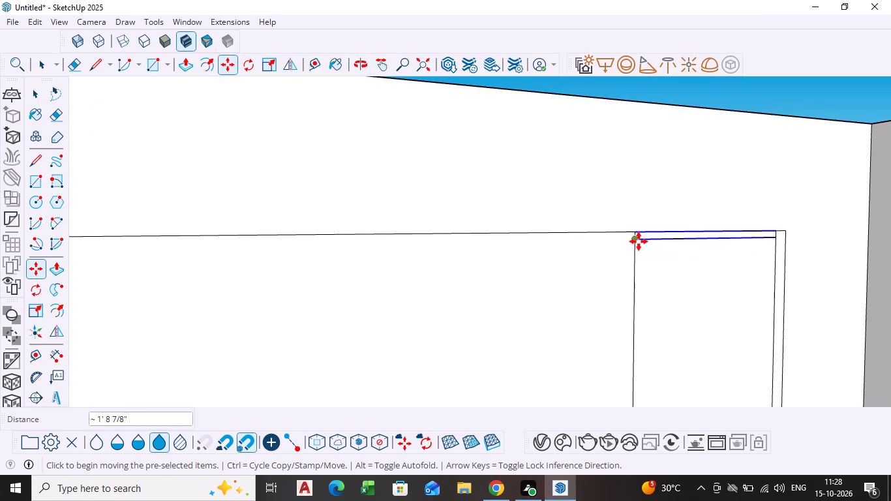
Copy the top pair of lines about 6' 11 7/16" down to the lower panel's line, divided into 4 equal intervals.
left_click(635, 240)
scroll(633, 301, "down", 19)
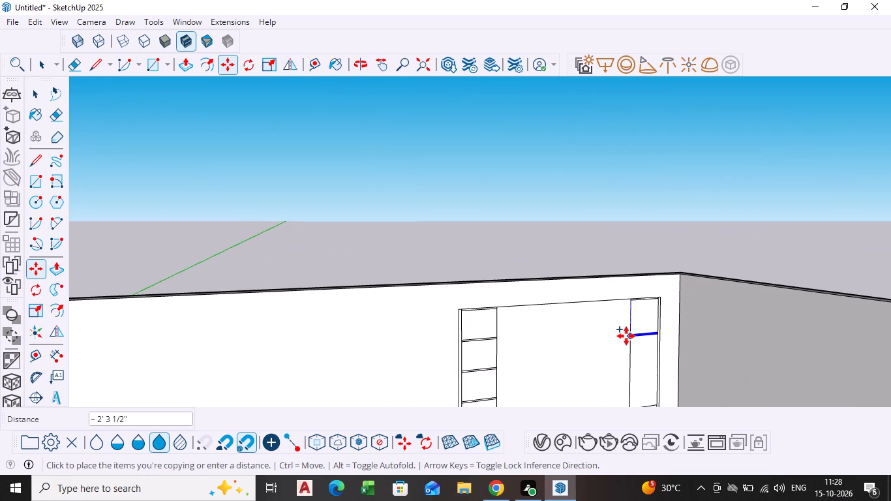
middle_click_drag(626, 337, 566, 153, "shift")
scroll(564, 172, "up", 12)
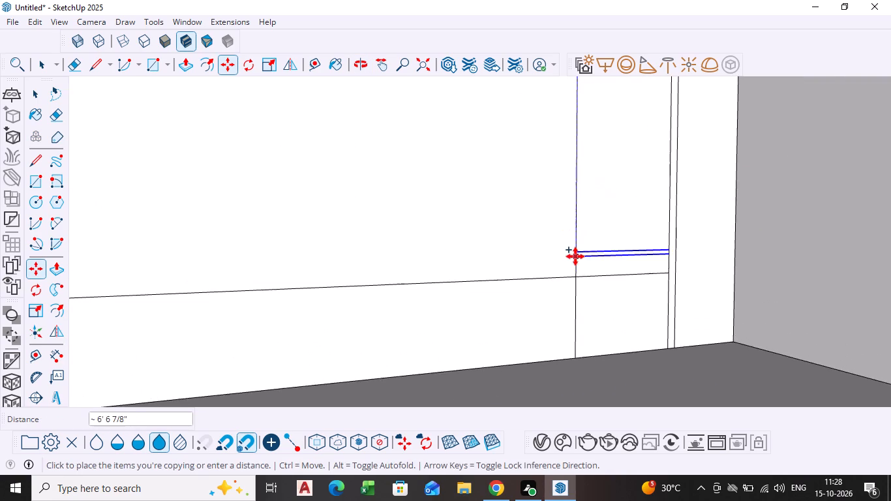
scroll(579, 274, "up", 5)
left_click(579, 277)
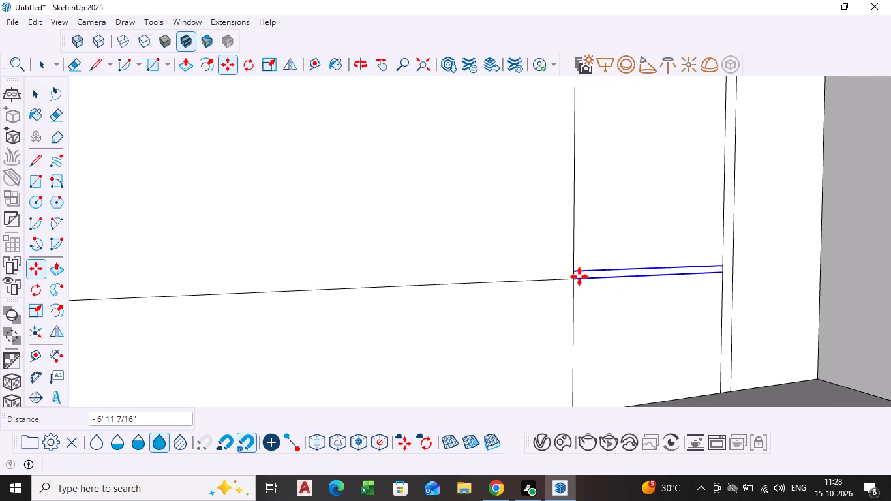
type("/4")
key("Return")
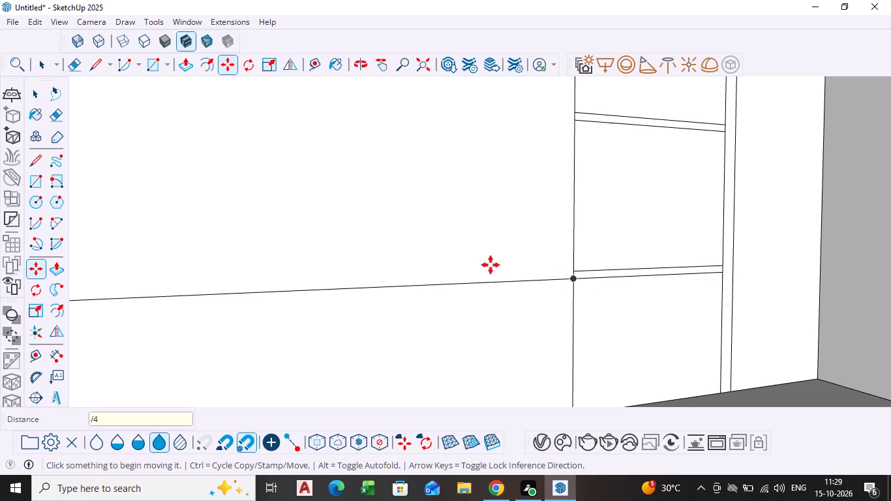
scroll(488, 264, "down", 20)
scroll(488, 264, "down", 1)
middle_click_drag(356, 244, 344, 245)
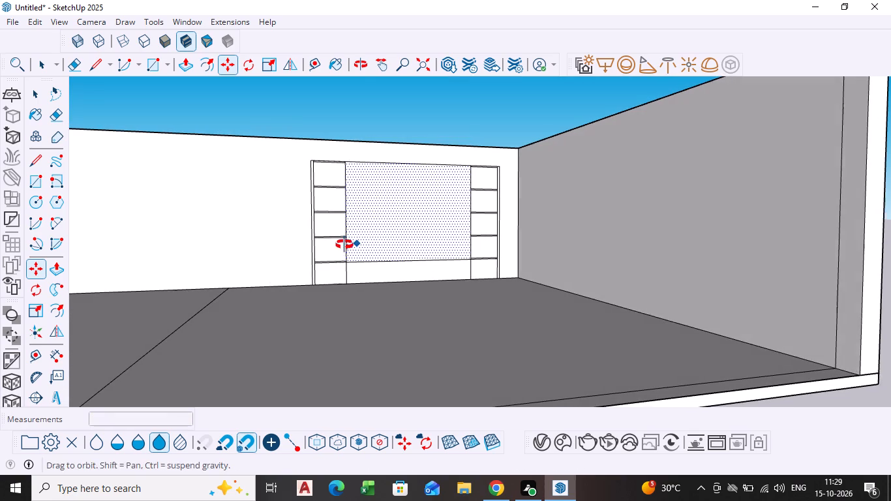
middle_click_drag(344, 245, 344, 245)
key("space")
left_click(417, 126)
Examine the strips in both side panels, the frame's top corner near the side wall, and the whole model.
scroll(278, 162, "up", 9)
middle_click_drag(470, 196, 434, 218)
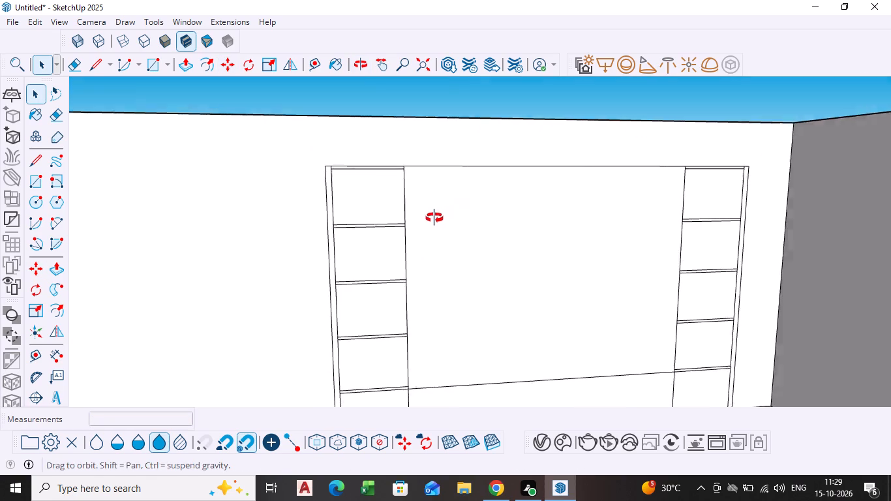
middle_click_drag(434, 218, 419, 222)
scroll(794, 185, "up", 9)
scroll(738, 155, "up", 3)
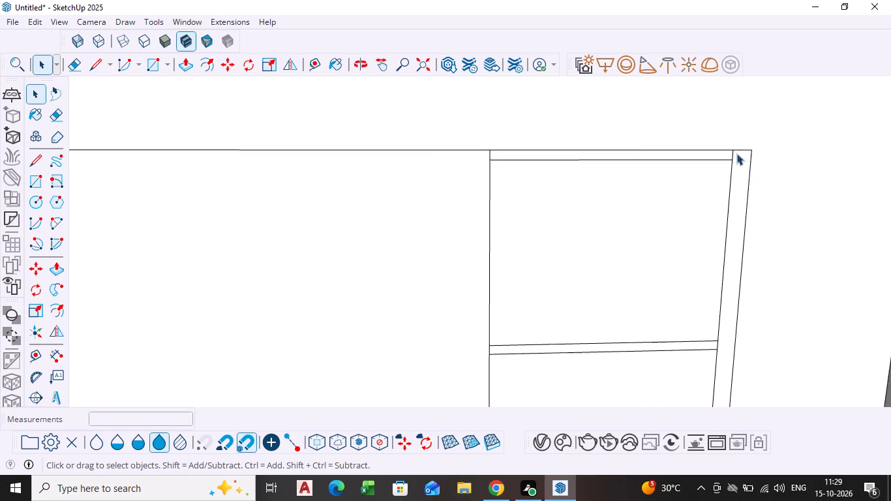
scroll(736, 153, "up", 12)
scroll(568, 187, "down", 19)
scroll(230, 265, "down", 5)
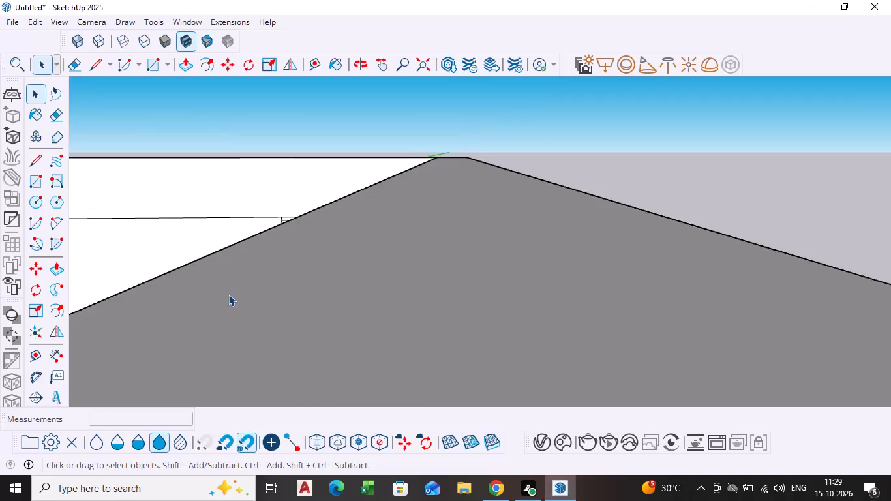
scroll(228, 294, "down", 6)
left_click(422, 65)
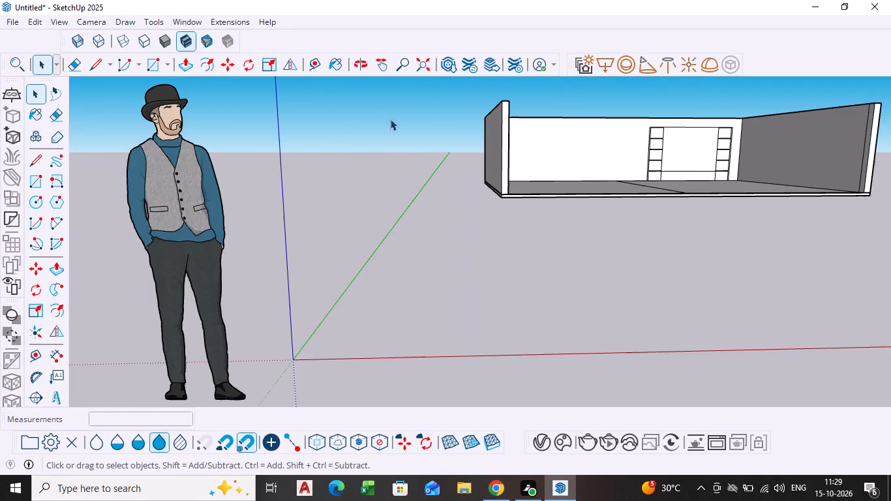
Delete the short vertical line below the lower horizontal line, under the side panel farther from the corner.
scroll(802, 121, "up", 20)
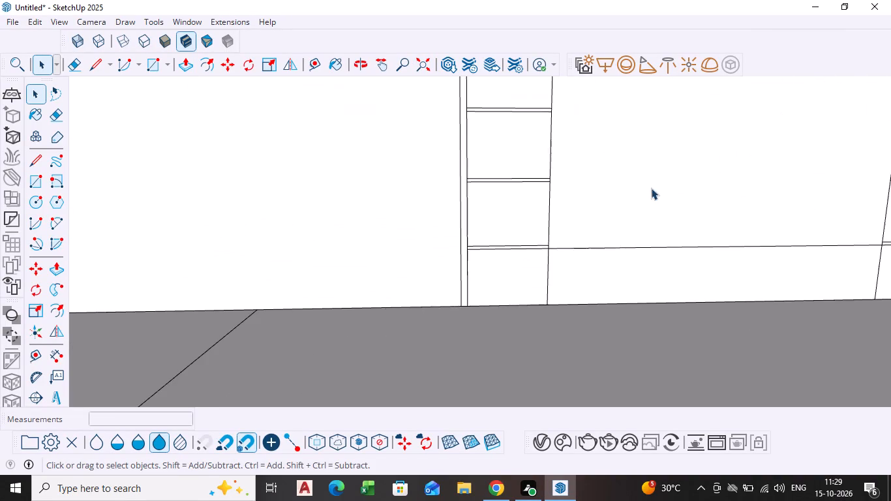
middle_click_drag(648, 189, 483, 264)
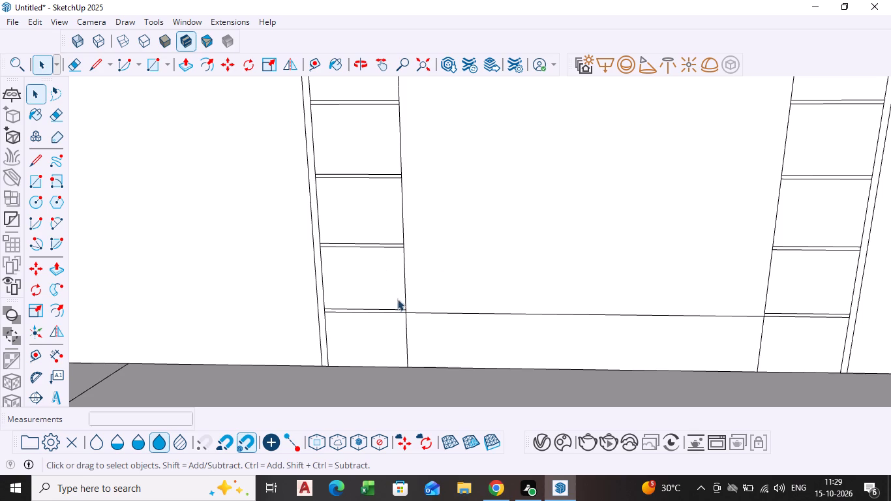
middle_click_drag(437, 371, 436, 362)
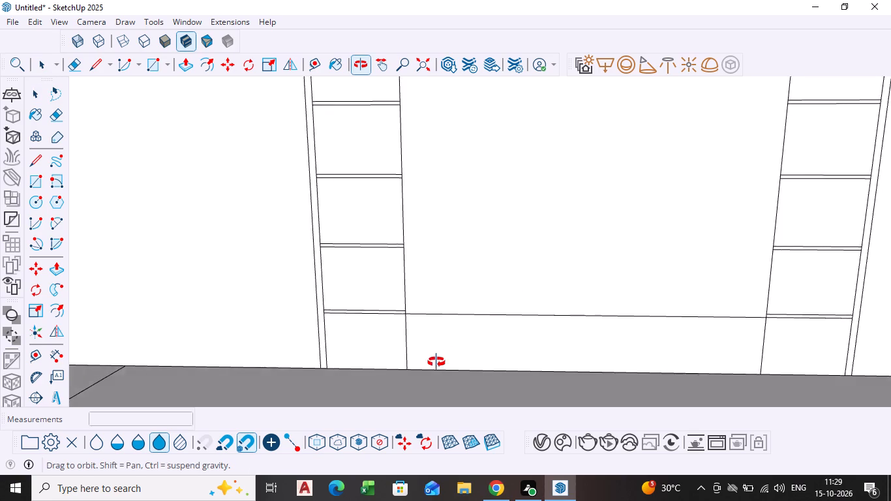
middle_click_drag(436, 362, 449, 357)
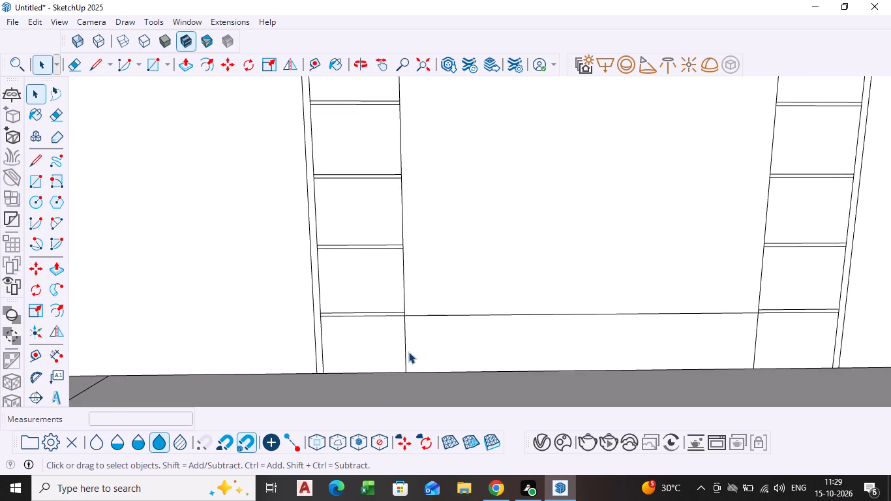
left_click(404, 352)
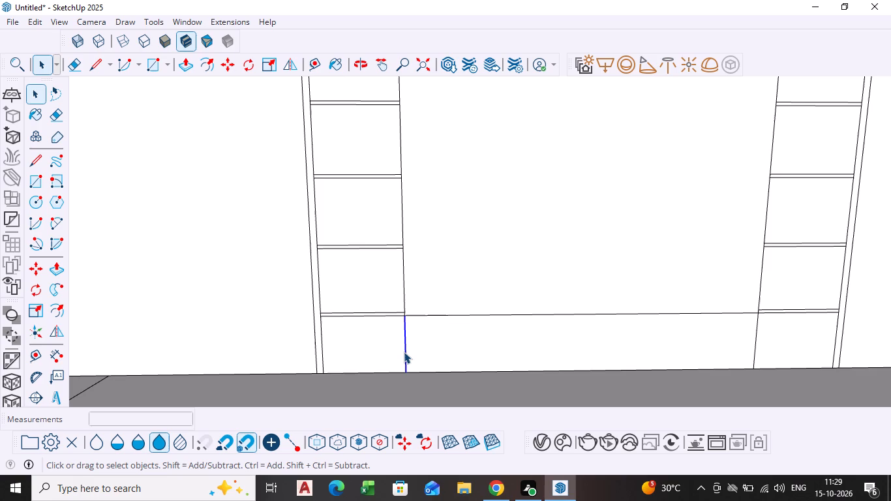
key("Delete")
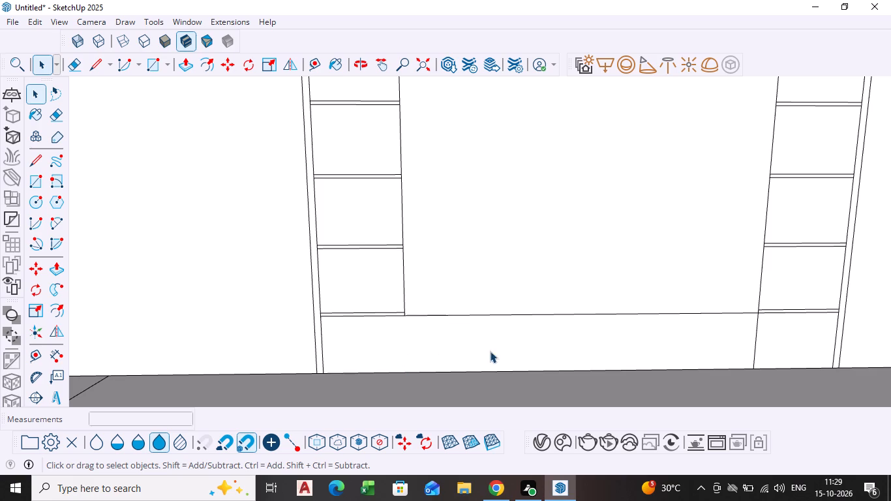
Delete the short vertical line below the lower horizontal line, under the corner-side panel.
left_click(756, 346)
key("Delete")
Draw a two-point arc with about 1/8" bulge from the frame's outer top corner, farther from the side wall, to the top strip's inner corner.
scroll(440, 187, "down", 2)
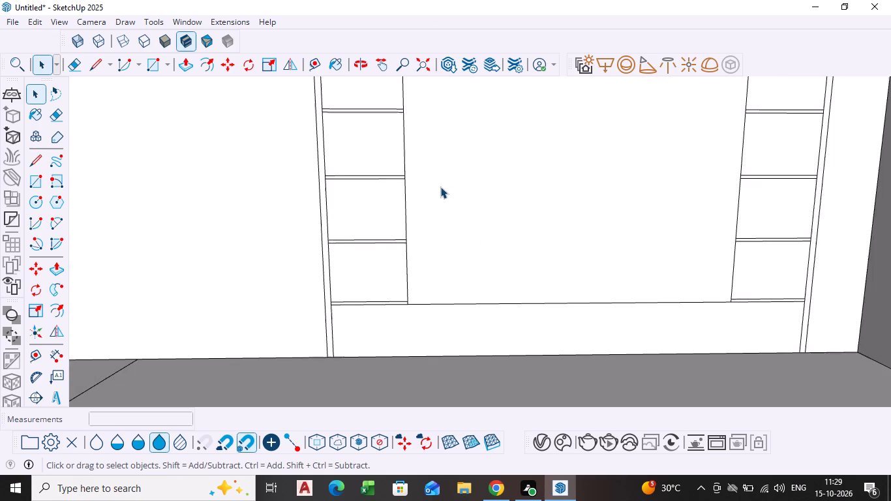
middle_click_drag(440, 187, 427, 284, "shift")
scroll(378, 220, "up", 1)
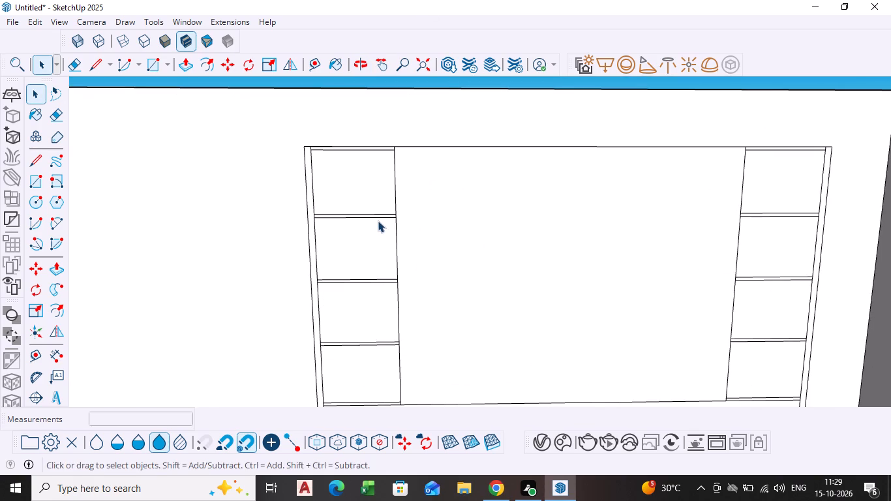
scroll(368, 123, "up", 5)
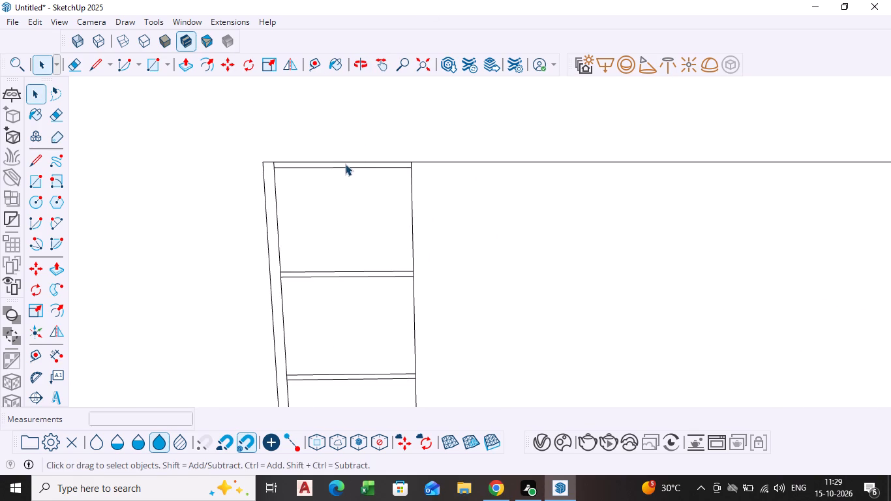
left_click(345, 164)
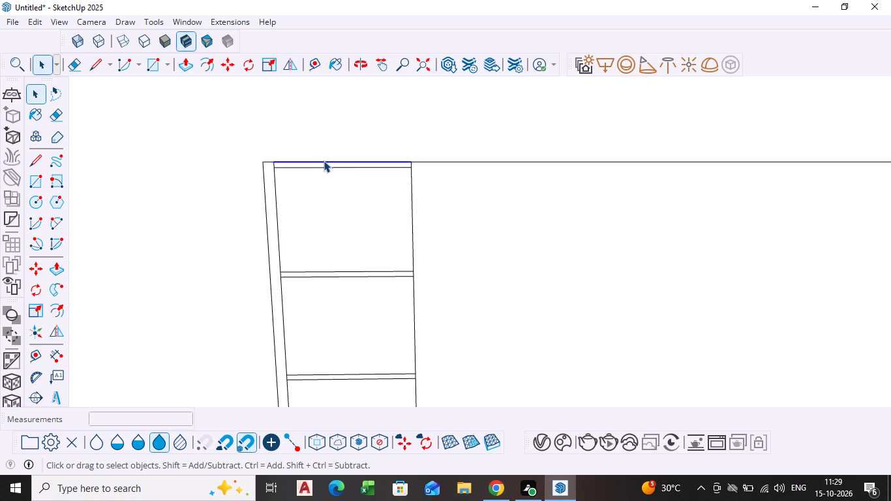
middle_click_drag(321, 160, 325, 194)
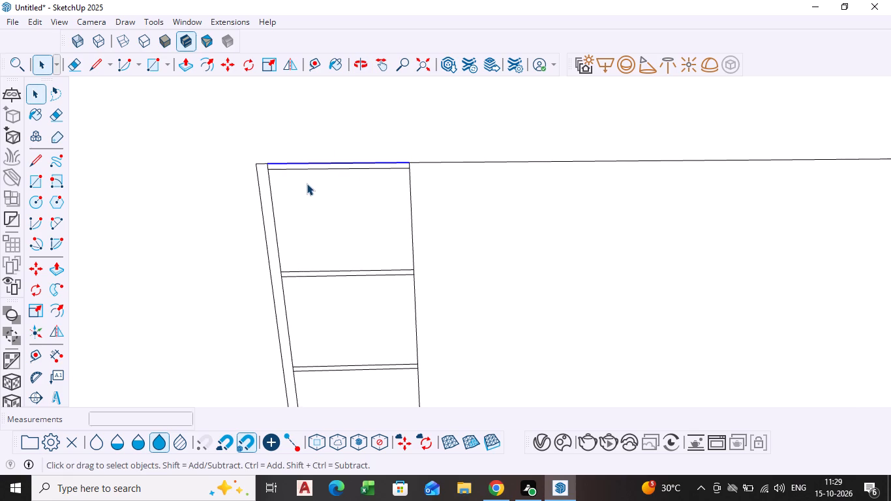
scroll(307, 183, "down", 8)
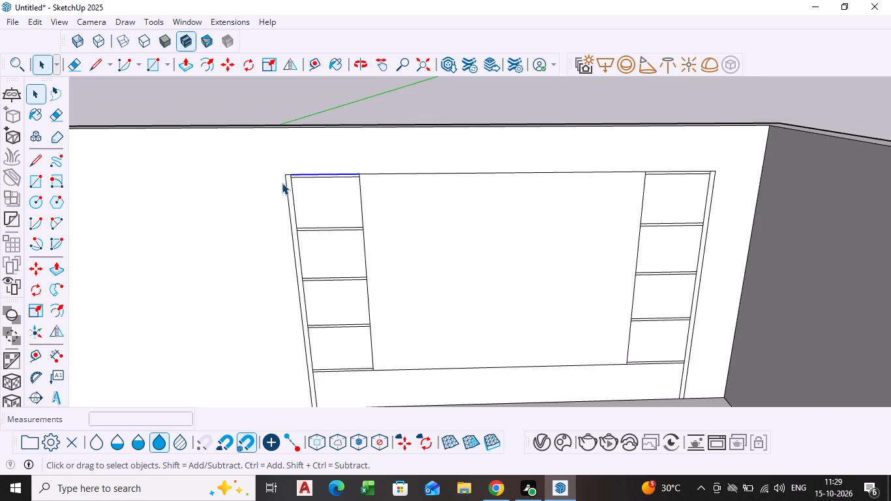
scroll(296, 157, "up", 16)
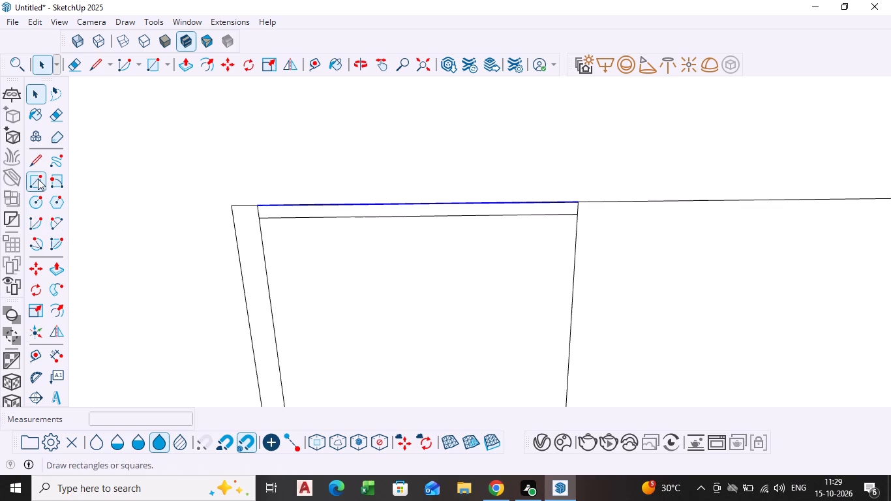
left_click(52, 222)
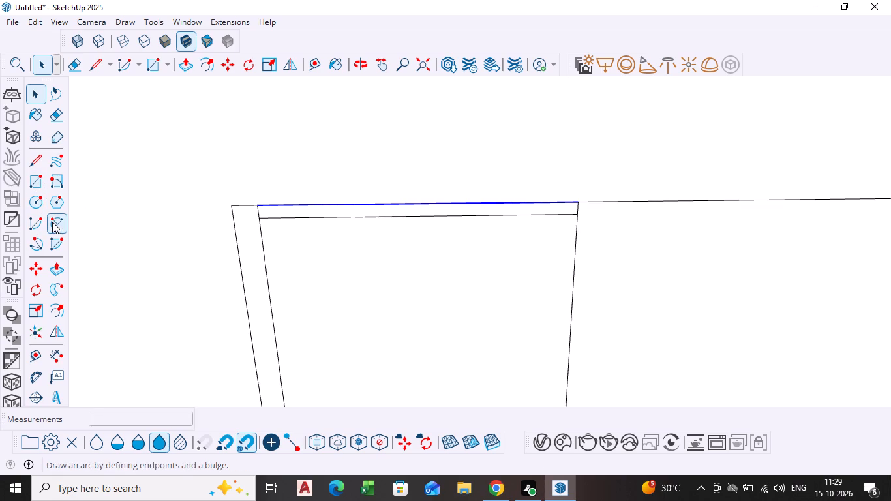
scroll(220, 211, "up", 4)
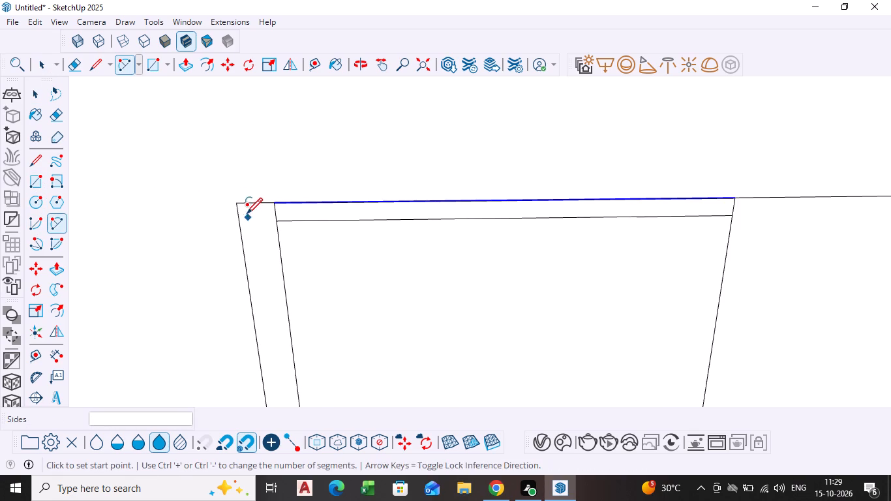
left_click(239, 202)
left_click(277, 222)
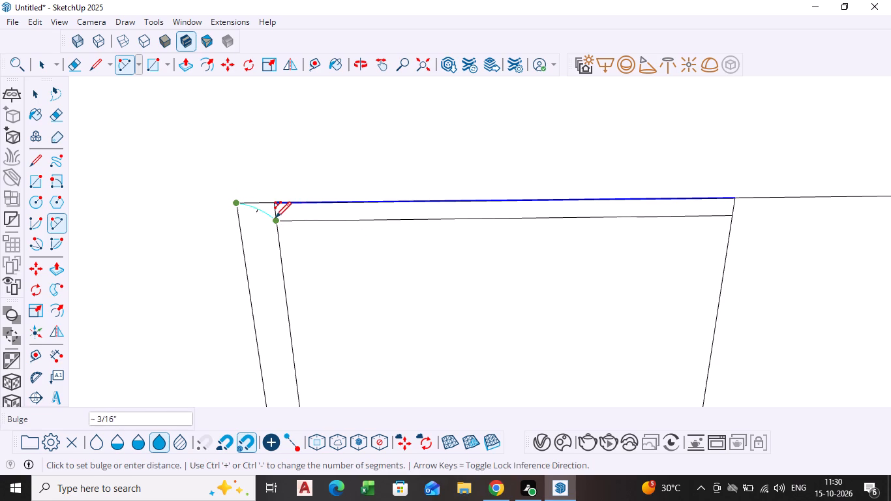
scroll(273, 220, "up", 4)
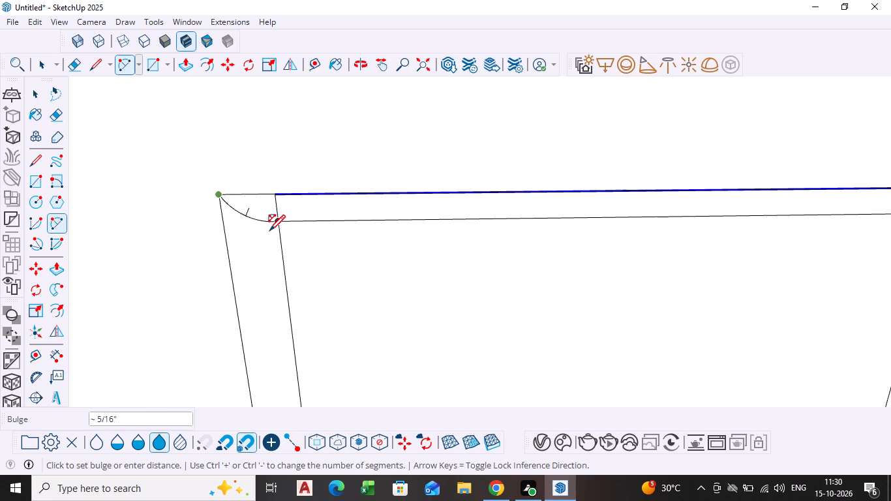
scroll(273, 225, "up", 5)
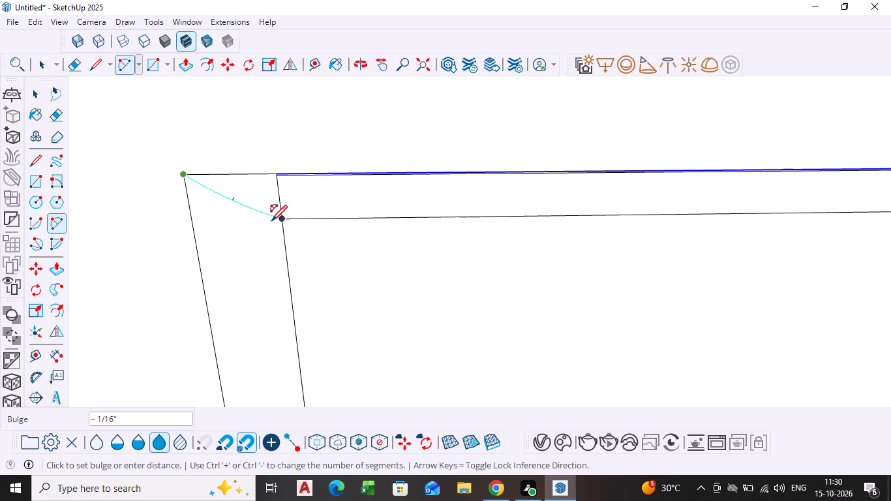
left_click(269, 226)
key("space")
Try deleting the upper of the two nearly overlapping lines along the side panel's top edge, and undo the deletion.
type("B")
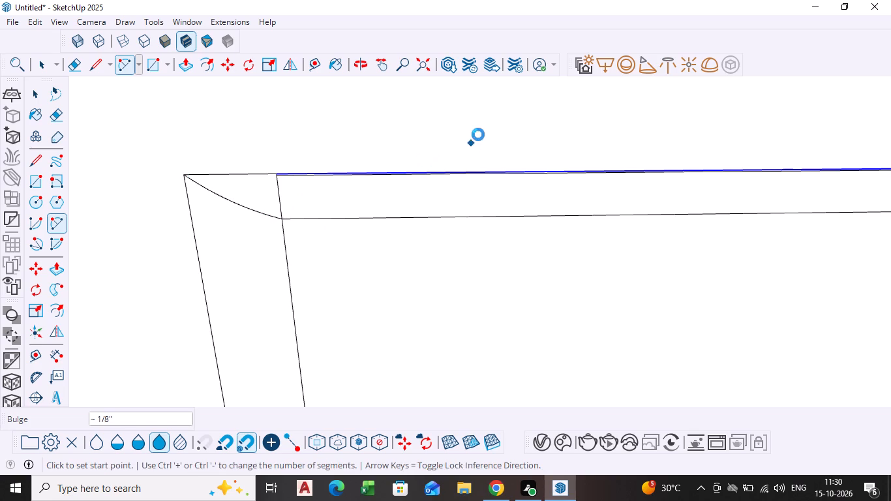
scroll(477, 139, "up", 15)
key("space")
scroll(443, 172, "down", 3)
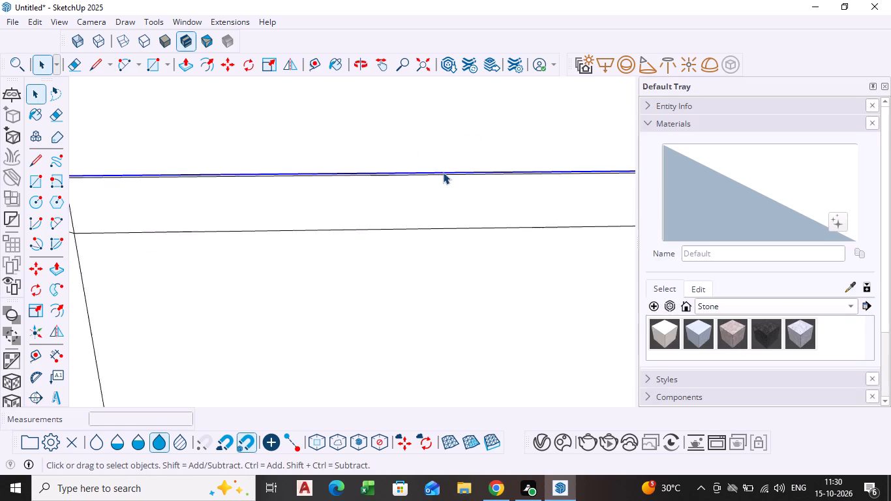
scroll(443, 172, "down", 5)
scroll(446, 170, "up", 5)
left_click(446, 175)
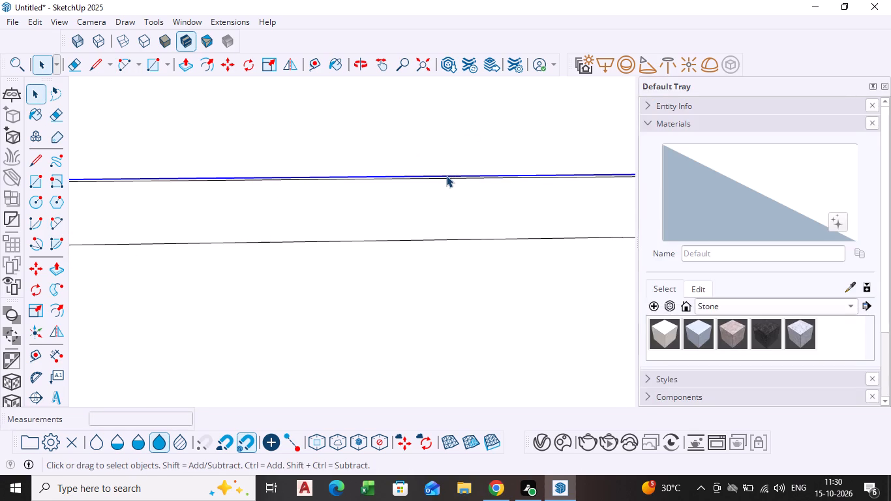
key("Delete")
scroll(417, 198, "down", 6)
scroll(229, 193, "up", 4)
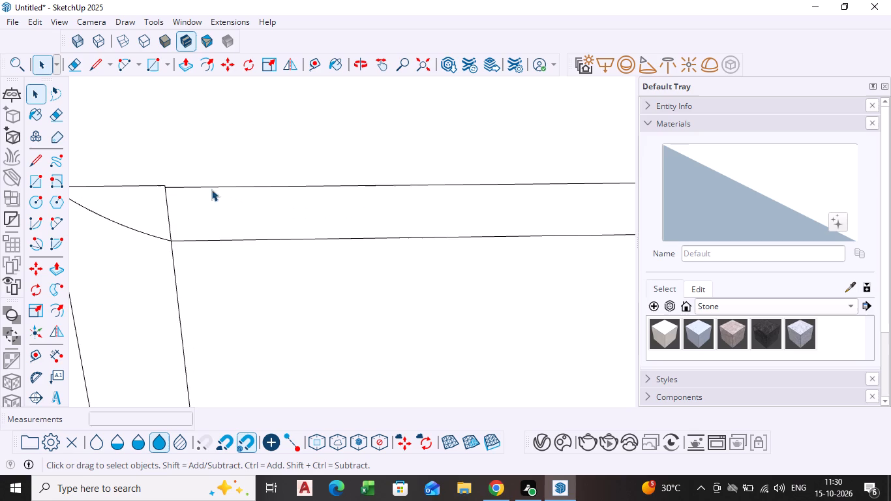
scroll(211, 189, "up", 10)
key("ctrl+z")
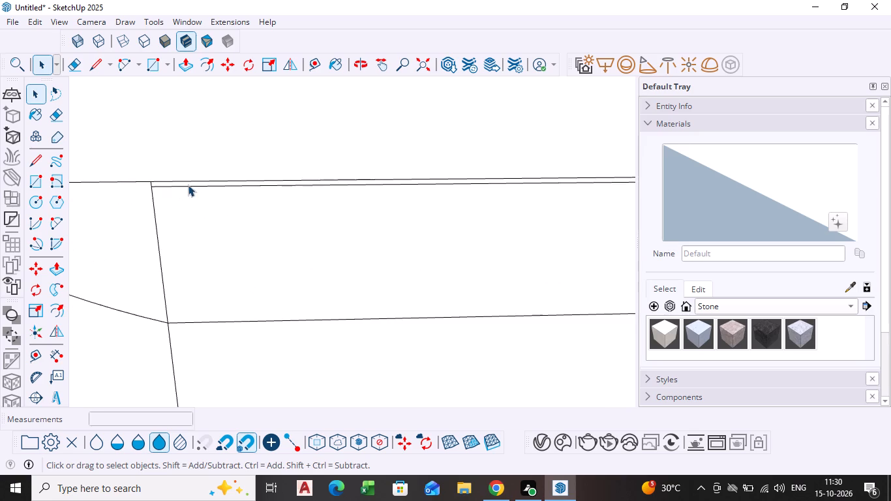
Delete the lower of the two nearly overlapping lines along the top edge of the panel farther from the corner.
scroll(185, 183, "up", 1)
left_click(185, 187)
scroll(242, 239, "down", 13)
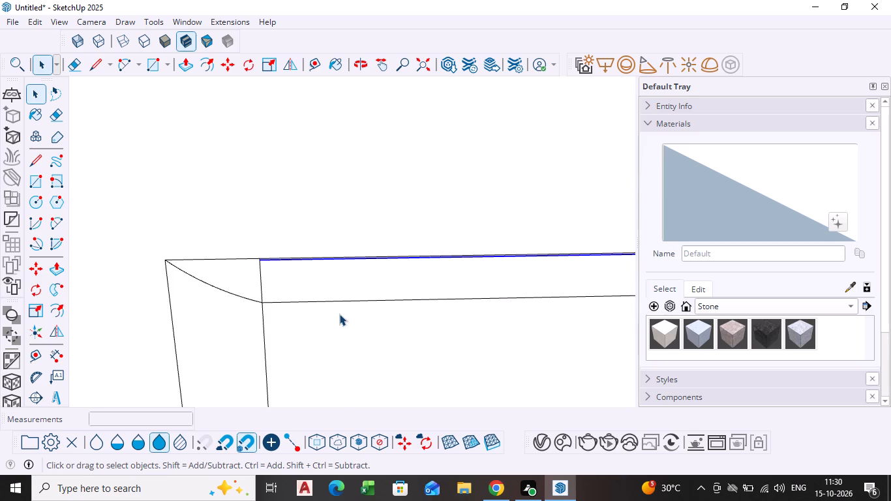
key("Delete")
Close the Default Tray and delete the short vertical segment above the arc's end at the frame's top corner.
scroll(341, 315, "down", 5)
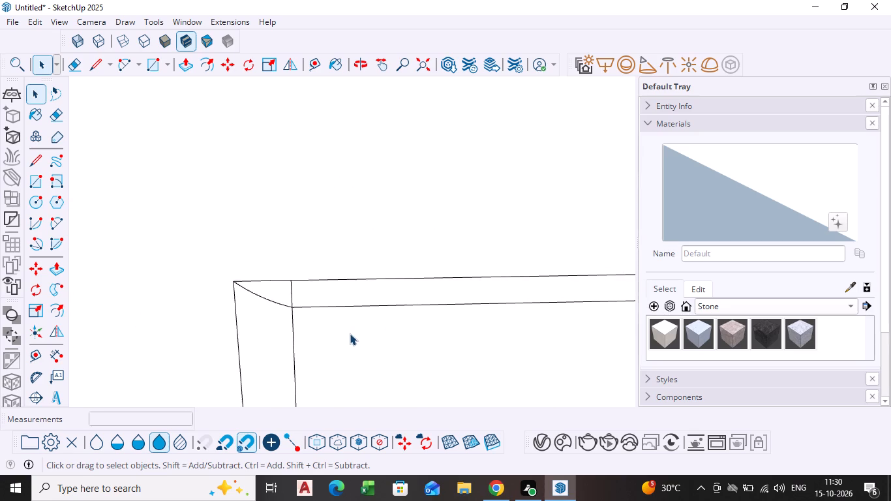
scroll(350, 334, "down", 1, "shift")
middle_click_drag(350, 334, 140, 272, "shift")
scroll(153, 291, "down", 5)
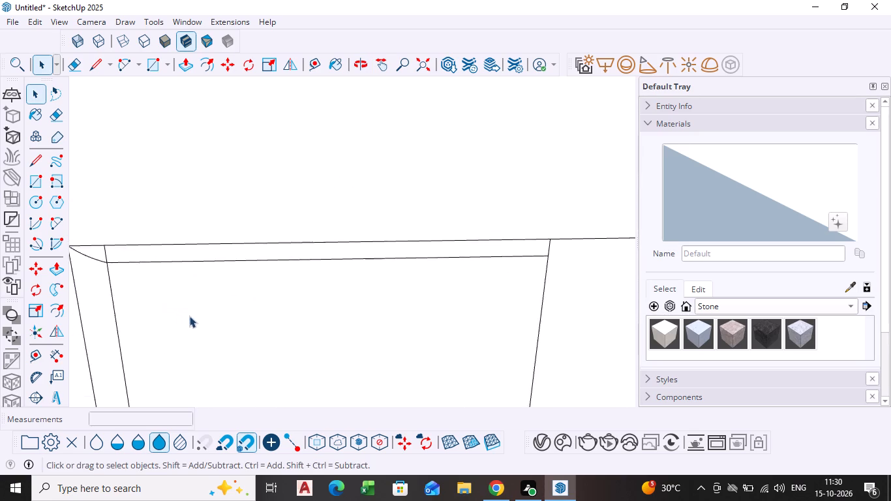
scroll(189, 316, "down", 3)
scroll(251, 357, "down", 3)
scroll(354, 336, "down", 3)
middle_click_drag(354, 335, 260, 294, "shift")
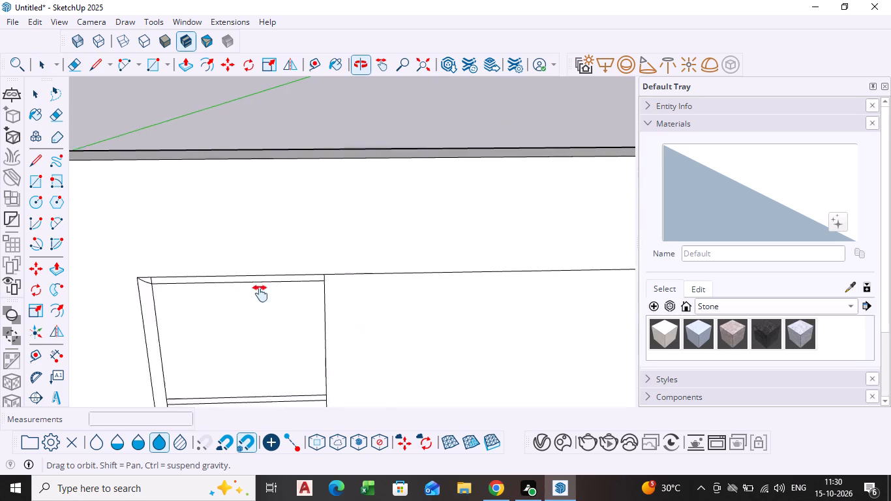
middle_click_drag(260, 294, 242, 287, "shift")
scroll(367, 261, "down", 2)
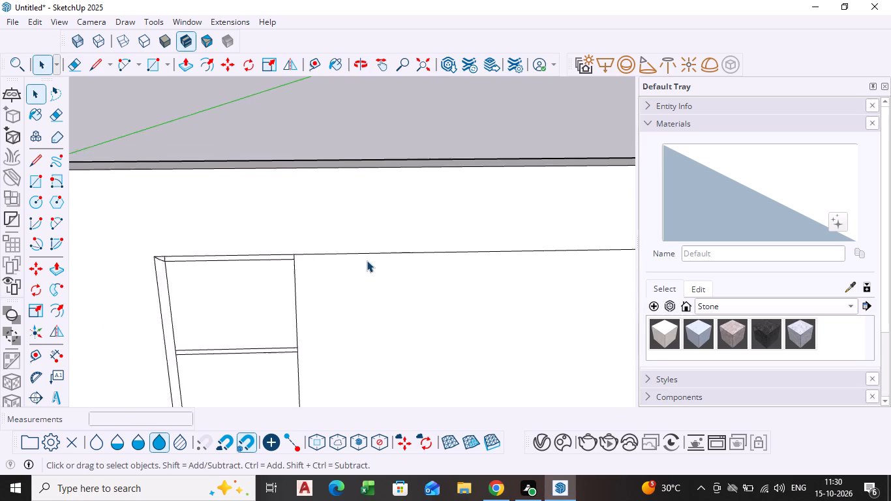
scroll(367, 260, "down", 2)
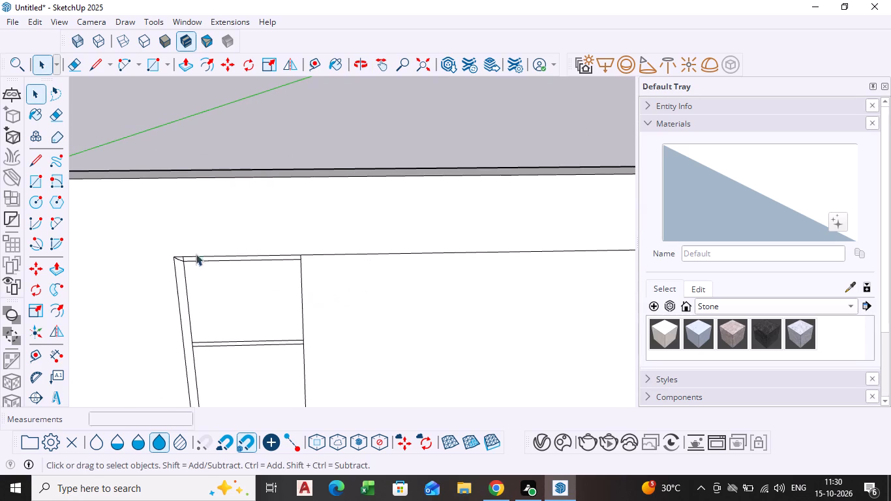
scroll(177, 249, "up", 9)
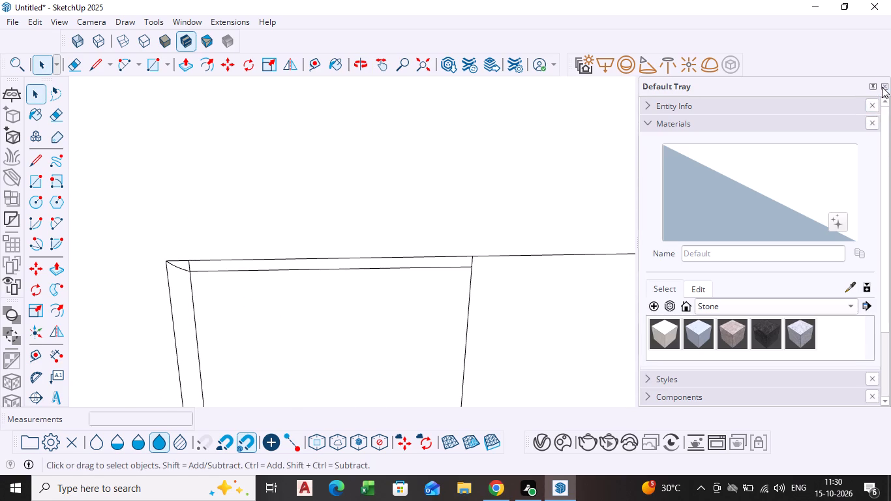
left_click(882, 87)
scroll(384, 271, "up", 3)
scroll(309, 266, "up", 4)
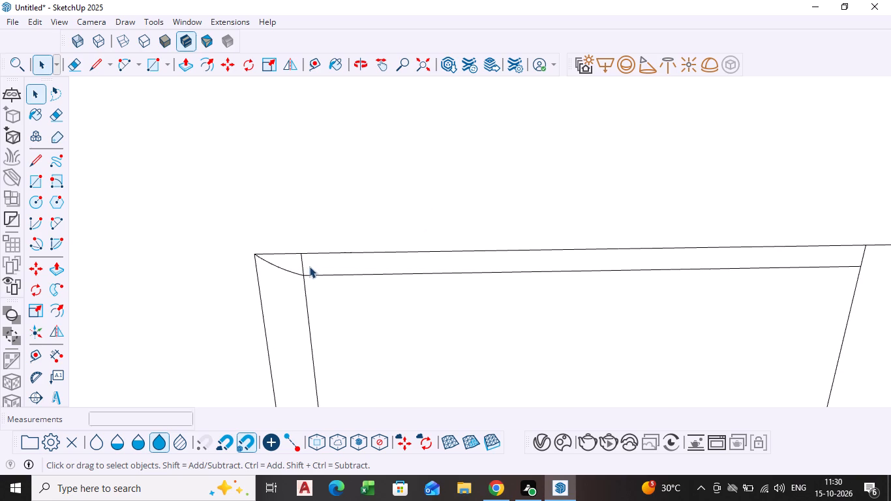
left_click(304, 269)
key("Delete")
Draw a two-point arc about 3" long from the bottom shelf line's inner corner to the outer edge of the side strip farther from the side wall, tangent to that edge.
scroll(331, 300, "down", 9)
scroll(399, 351, "down", 3)
middle_click_drag(384, 331, 377, 297, "shift")
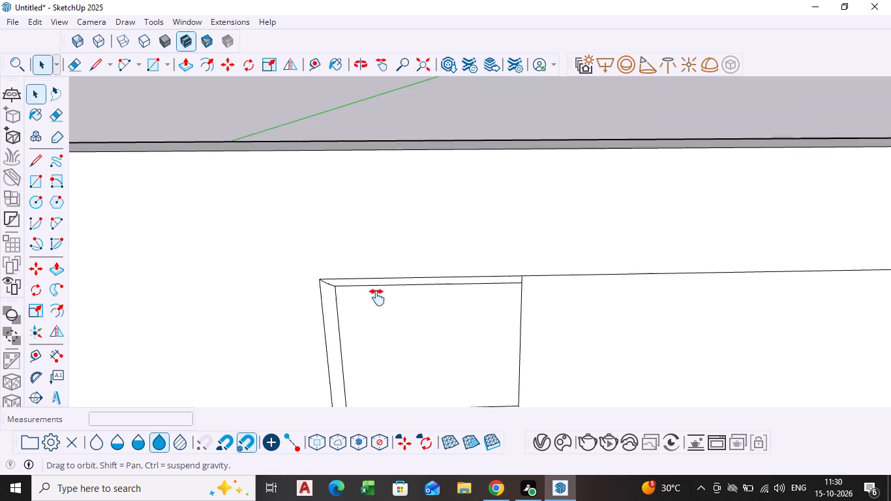
middle_click_drag(377, 297, 384, 0, "shift")
scroll(400, 356, "down", 5)
middle_click_drag(387, 347, 393, 158, "shift")
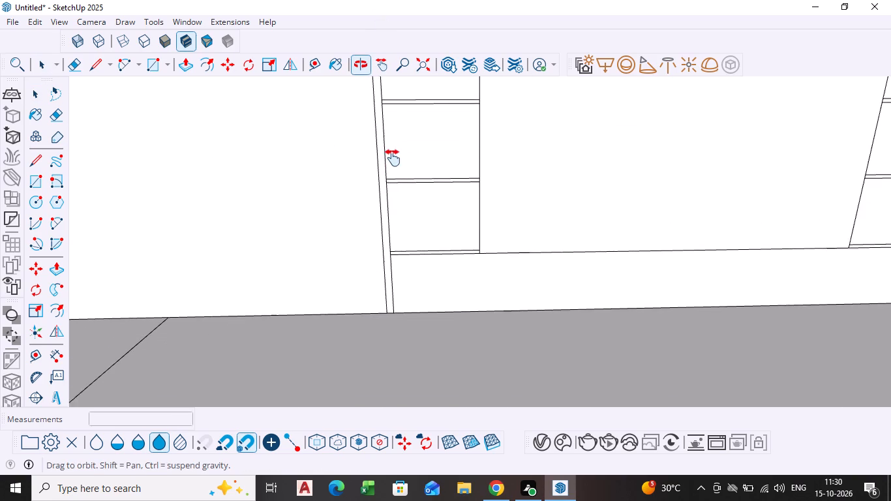
middle_click_drag(393, 158, 393, 157, "shift")
scroll(397, 266, "up", 3)
middle_click_drag(399, 258, 411, 268)
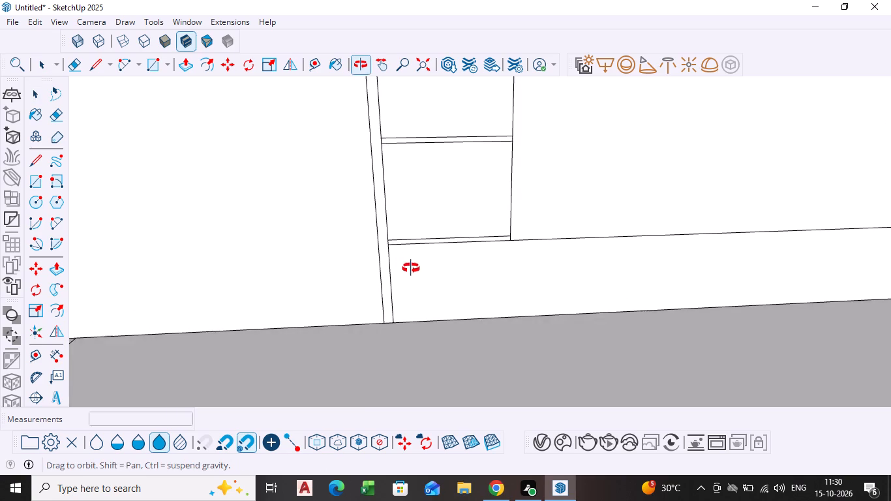
middle_click_drag(411, 268, 424, 275)
scroll(379, 260, "up", 4)
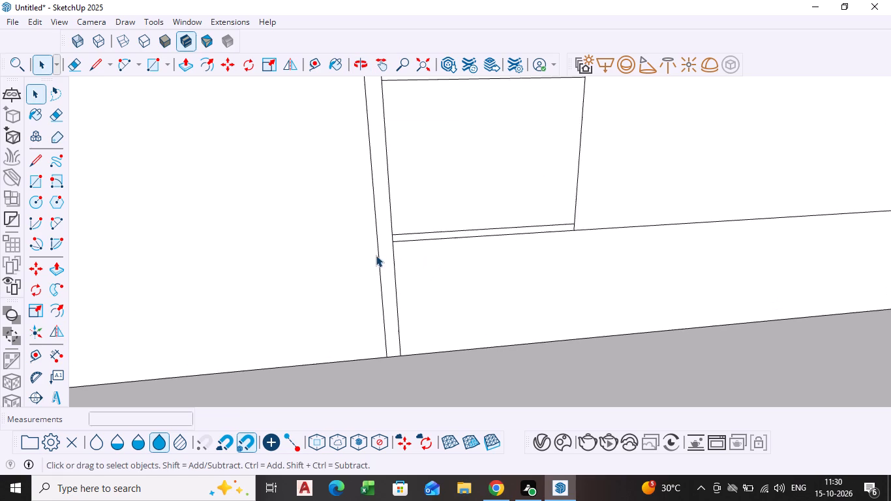
scroll(379, 240, "up", 5)
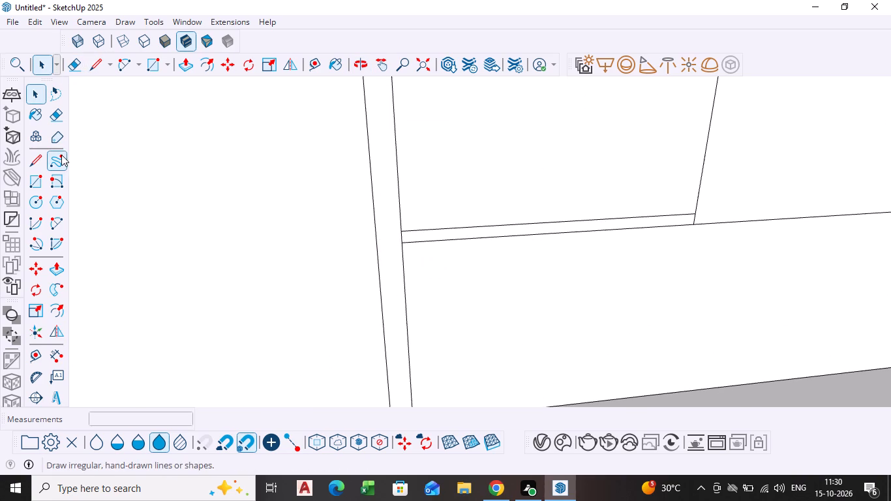
left_click(125, 64)
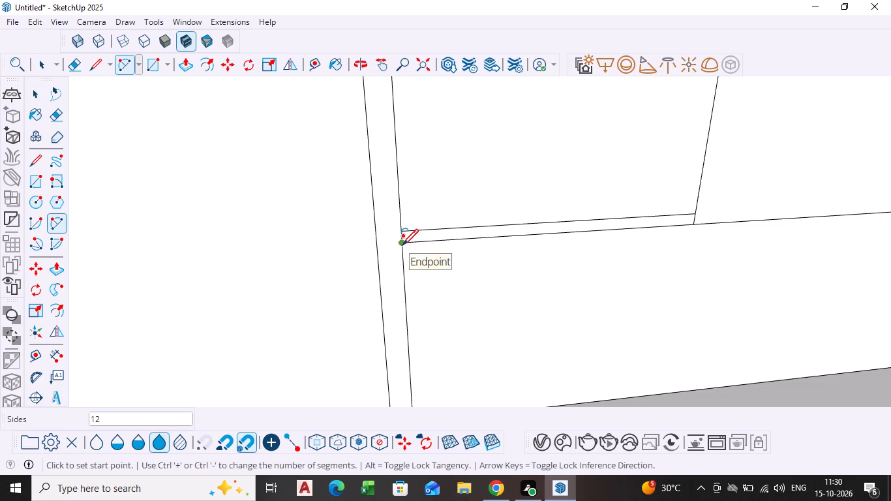
left_click(402, 247)
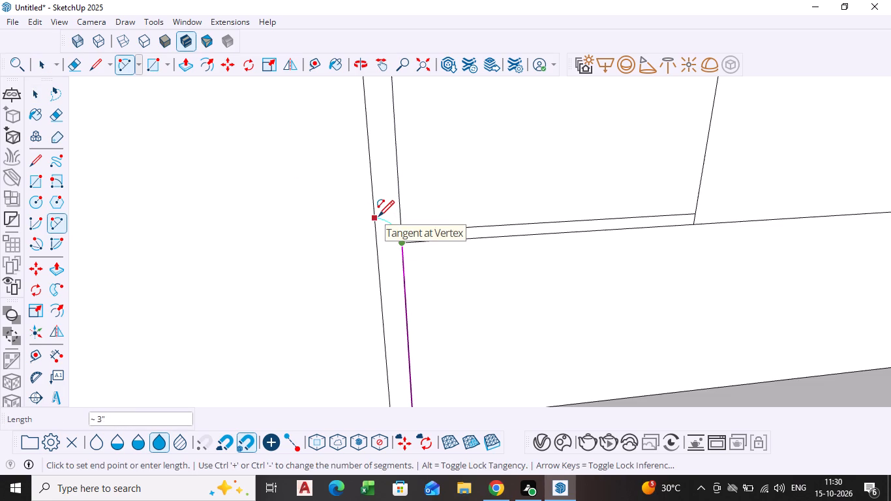
left_click(378, 218)
scroll(373, 232, "up", 3)
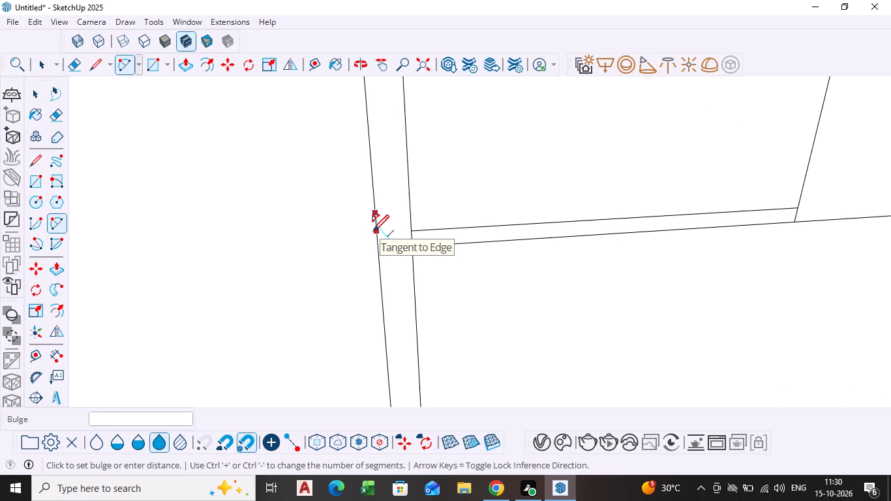
left_click(373, 232)
key("space")
Draw a line about 13' 10" long just above the floor, parallel to it, between the frame's two outer vertical edges.
scroll(327, 243, "down", 4)
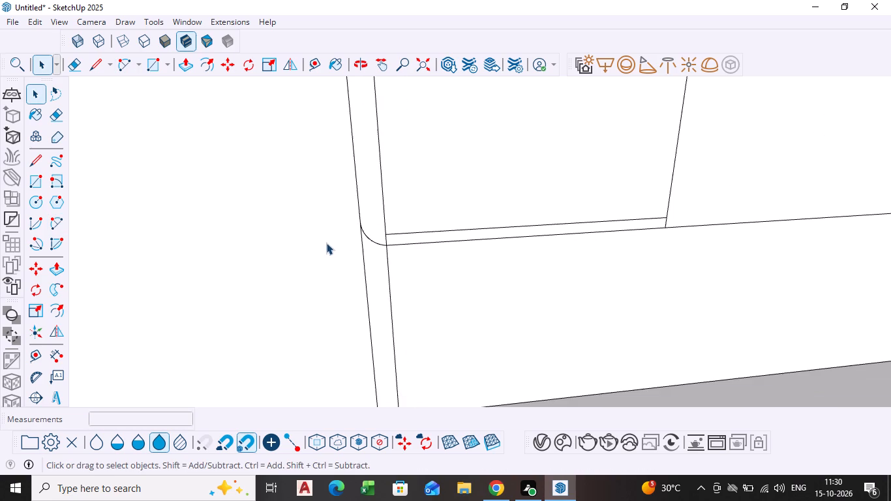
scroll(415, 268, "down", 3)
scroll(415, 268, "down", 1, "shift")
middle_click_drag(412, 268, 406, 191, "shift")
scroll(394, 258, "up", 3)
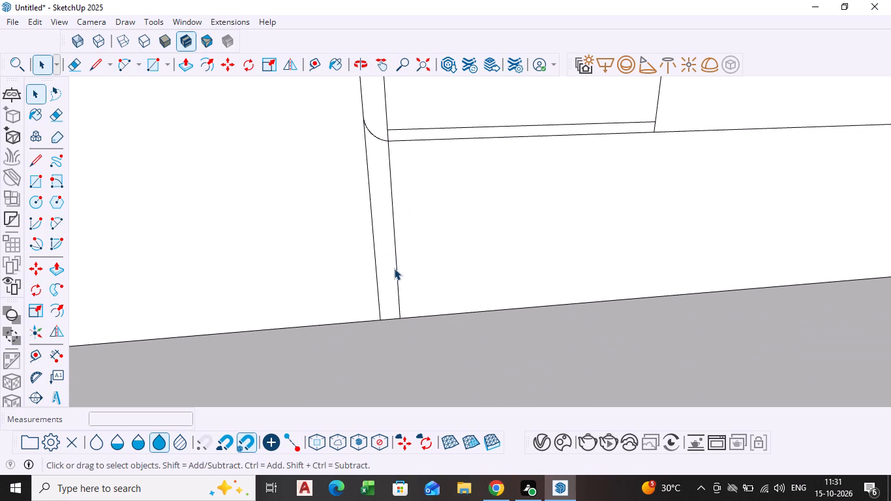
middle_click_drag(453, 323, 453, 318)
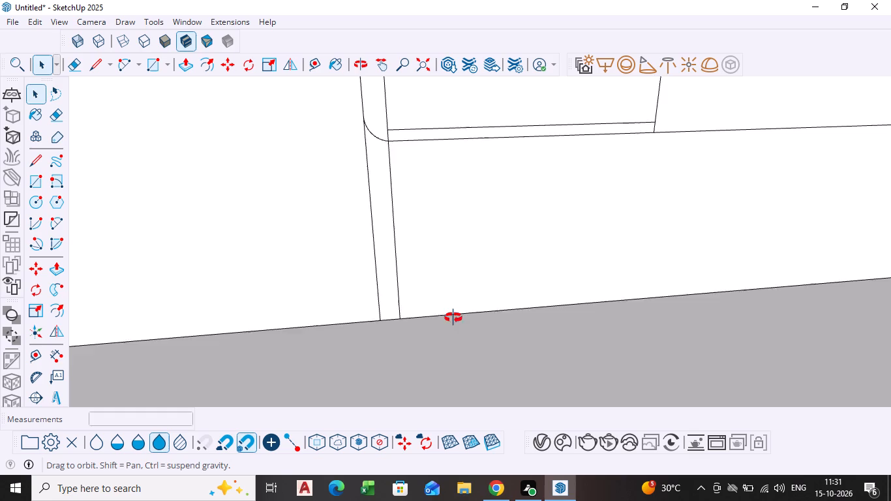
middle_click_drag(453, 318, 541, 241)
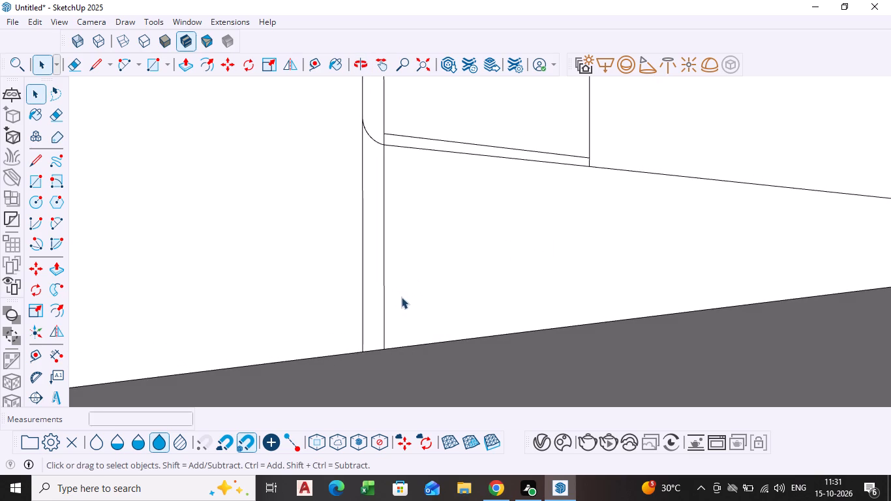
scroll(412, 305, "down", 4)
scroll(564, 322, "down", 4)
middle_click_drag(563, 322, 560, 322, "shift")
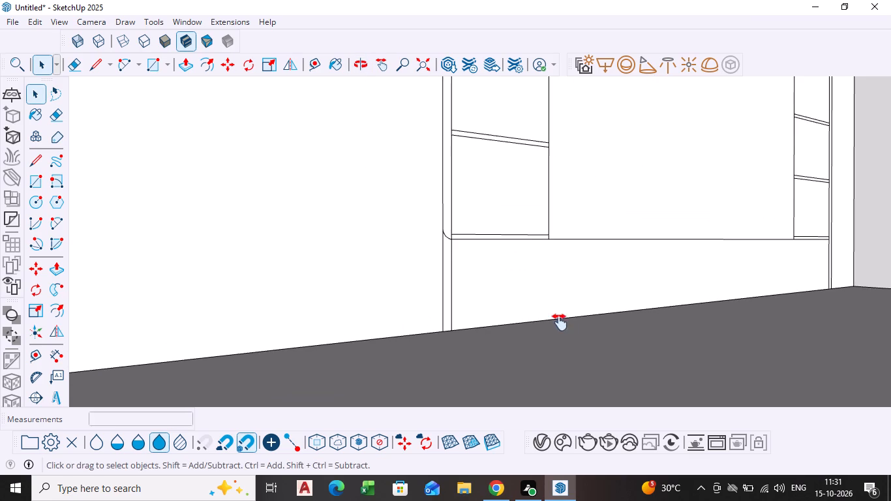
middle_click_drag(560, 322, 382, 343, "shift")
scroll(329, 342, "up", 2)
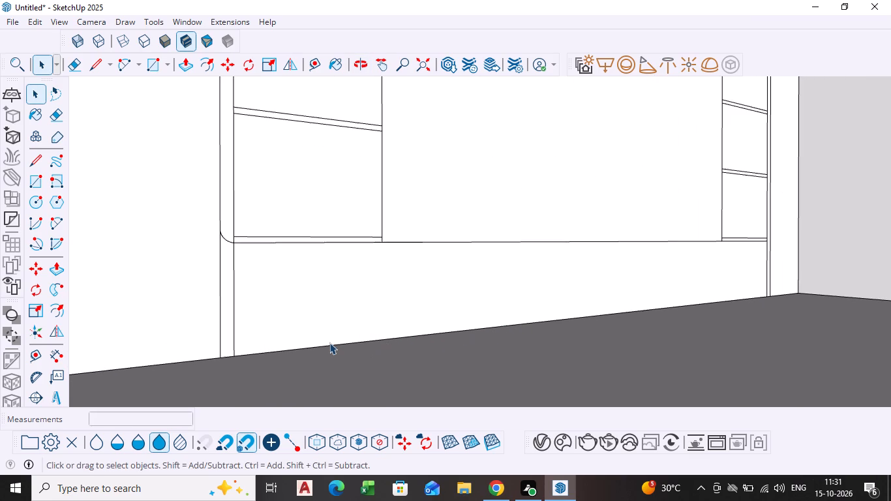
key("l")
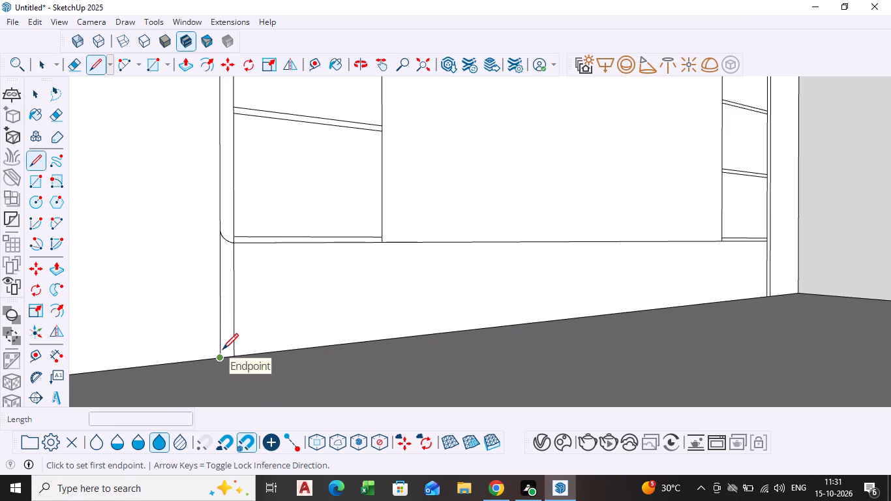
scroll(217, 353, "up", 6)
left_click(223, 351)
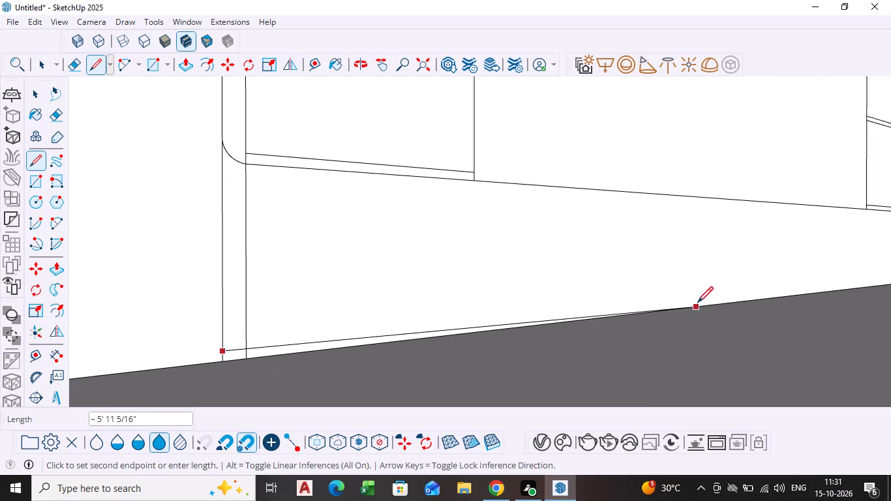
scroll(704, 301, "down", 4)
middle_click_drag(699, 290, 468, 303, "shift")
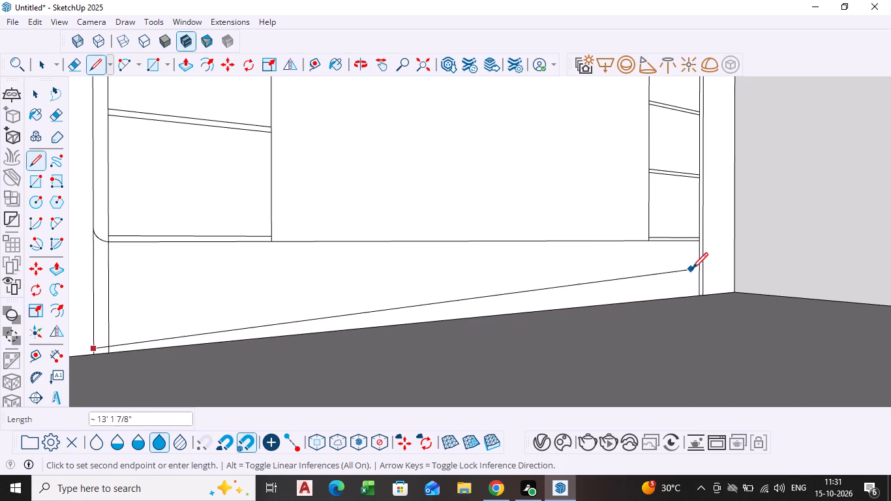
scroll(714, 296, "up", 8)
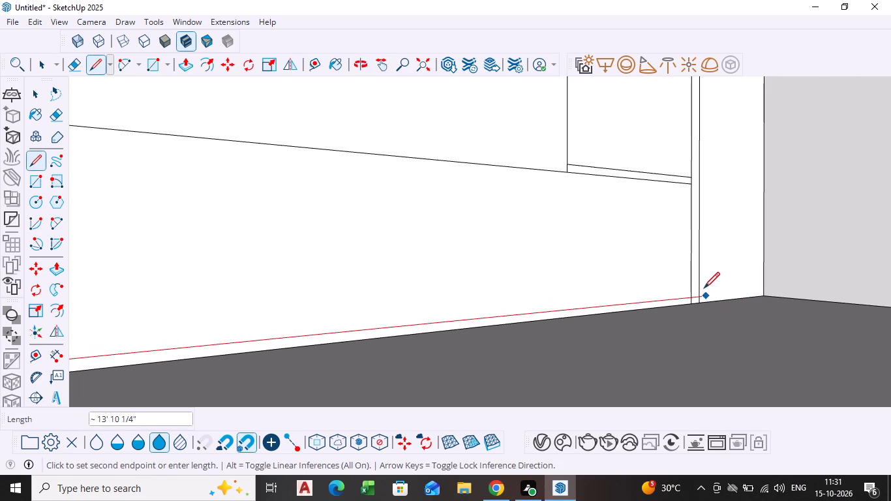
left_click(702, 291)
key("space")
Delete the two short vertical segments below the new base line at the frame's end nearest the side wall.
scroll(694, 304, "up", 4)
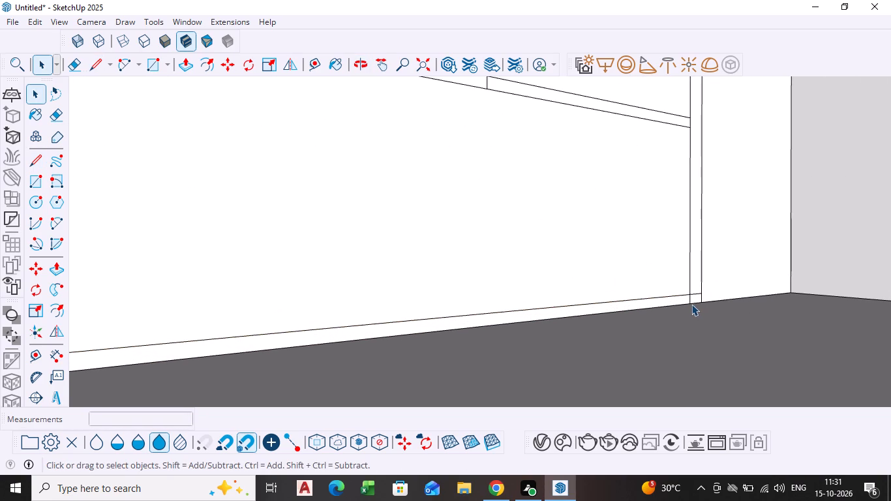
left_click(689, 301)
key("Delete")
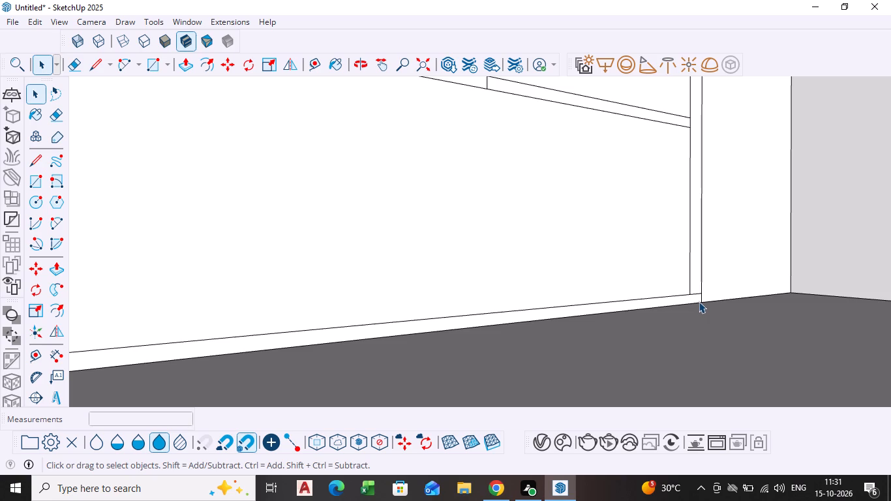
left_click(701, 296)
key("Delete")
Delete the two short vertical segments below the base line at the frame's end farther from the side wall.
scroll(376, 301, "down", 8)
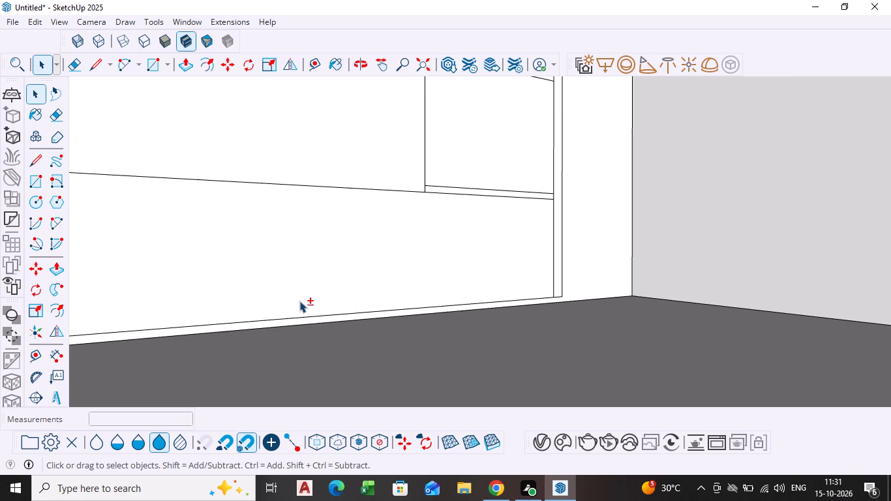
middle_click_drag(289, 299, 890, 226, "shift")
scroll(391, 245, "down", 4)
middle_click_drag(389, 245, 796, 225, "shift")
scroll(388, 245, "up", 1, "shift")
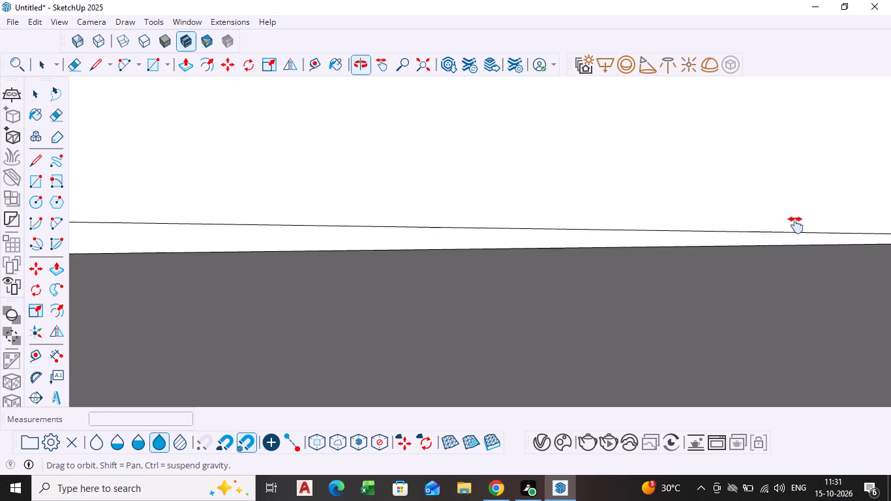
middle_click_drag(796, 225, 890, 223, "shift")
left_click(207, 226)
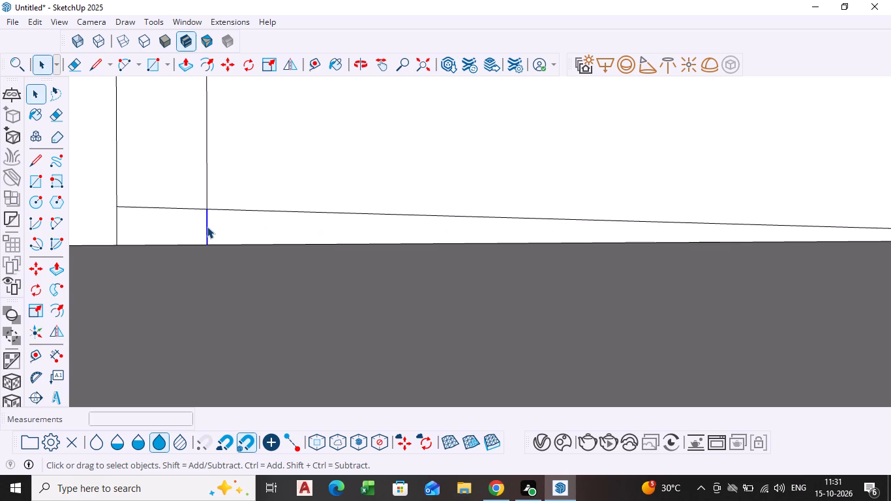
key("Delete")
left_click(117, 230)
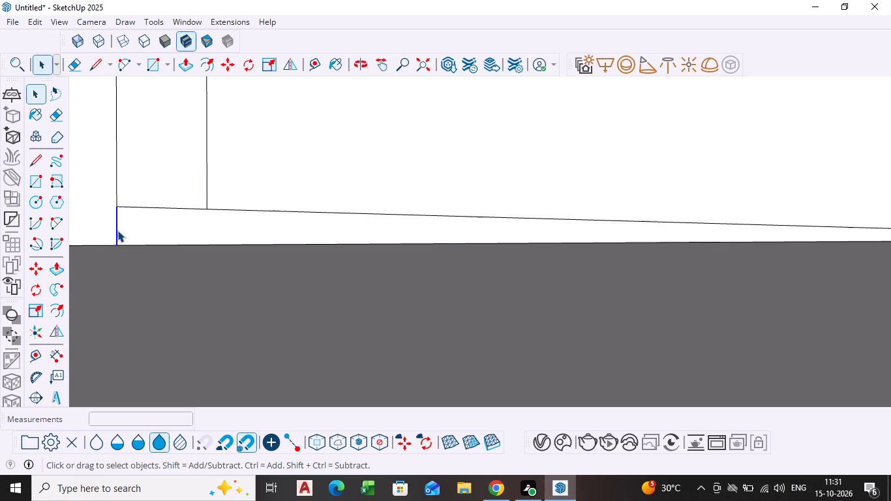
key("Delete")
Draw a shallow two-point arc about 2 3/8" long across the side strip's bottom corner farther from the side wall, ending at the strip's inner edge.
scroll(149, 247, "down", 9)
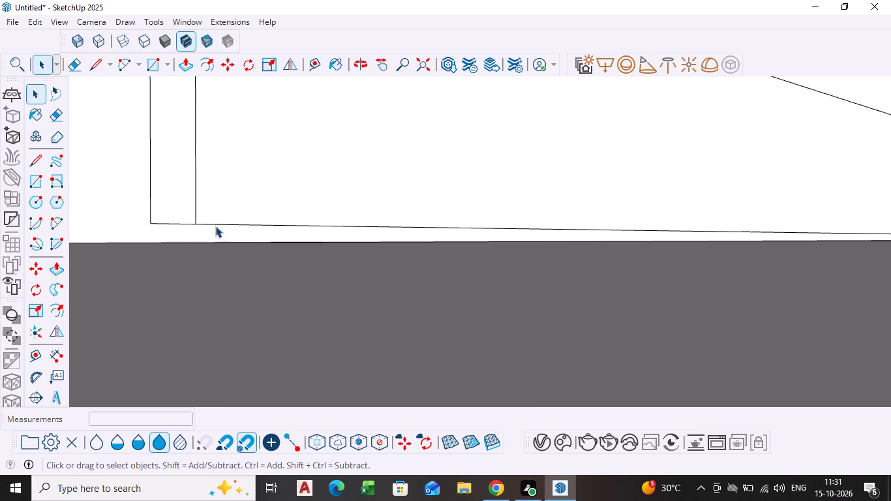
scroll(220, 221, "down", 4)
left_click(415, 64)
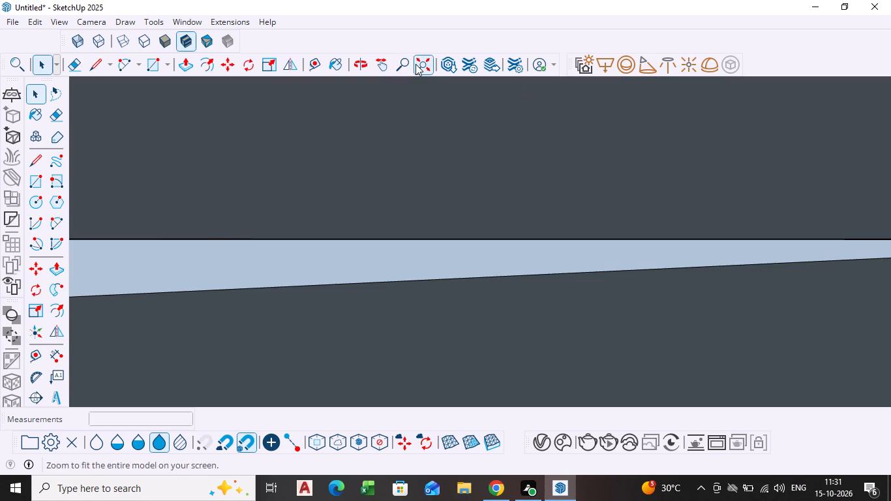
scroll(375, 226, "up", 4)
scroll(507, 247, "up", 10)
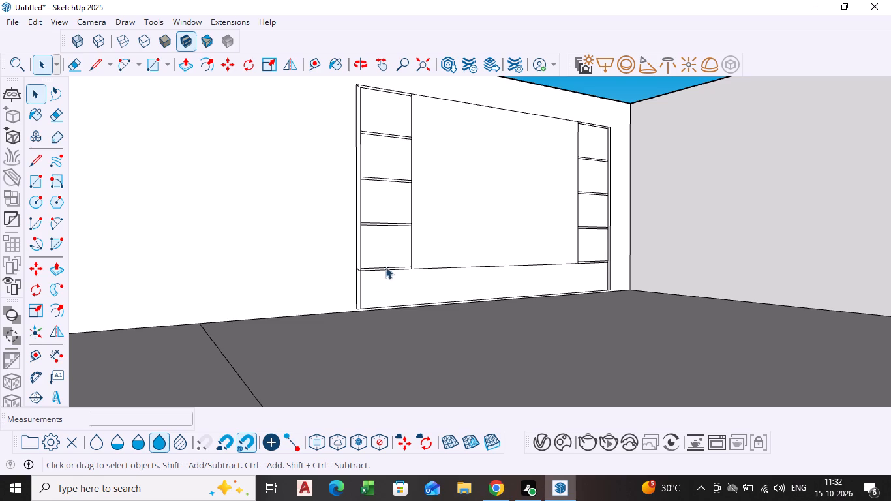
scroll(369, 319, "up", 15)
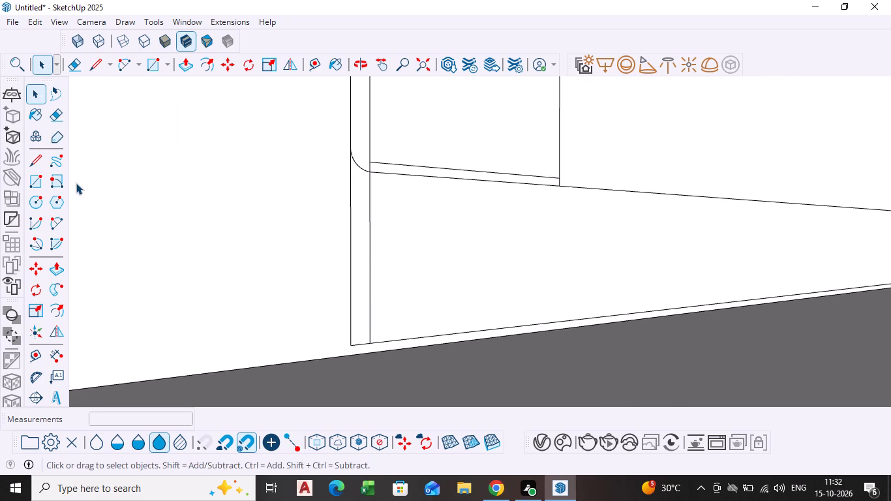
left_click(59, 217)
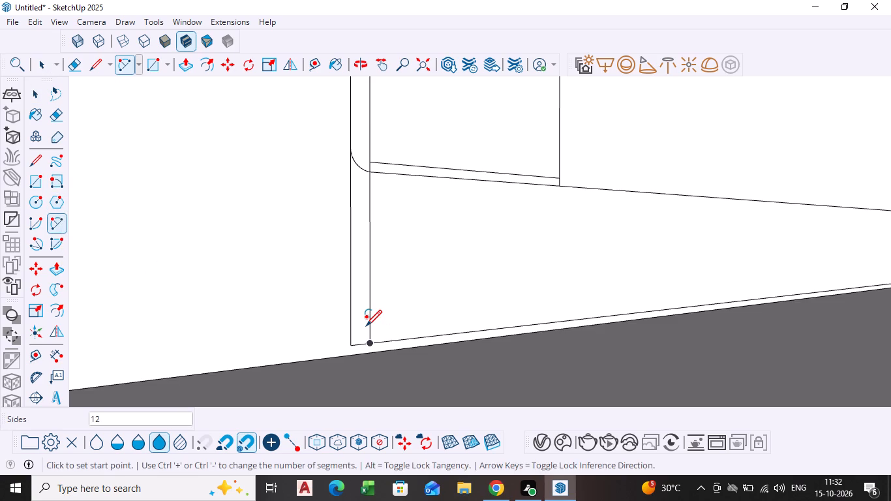
scroll(366, 327, "up", 3)
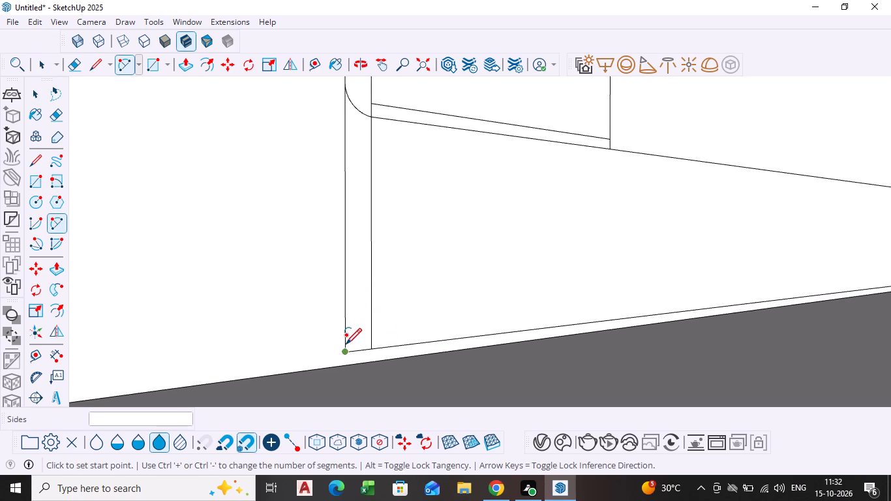
left_click(346, 334)
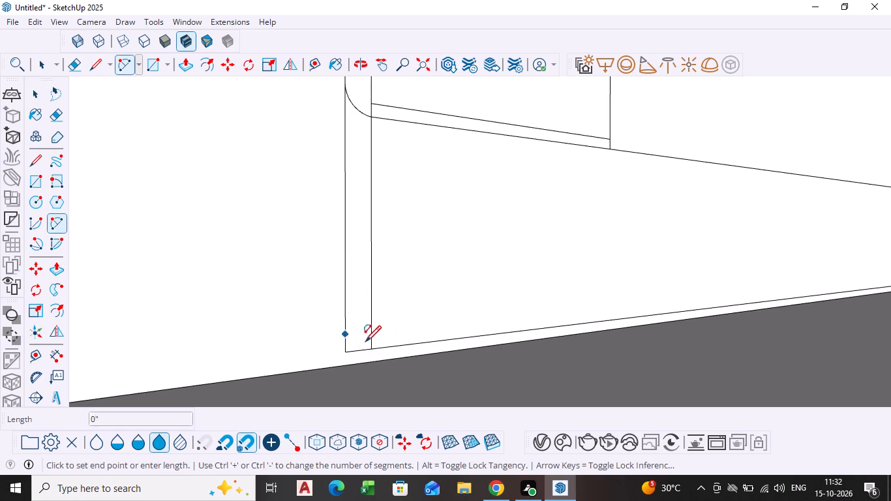
scroll(373, 347, "up", 6)
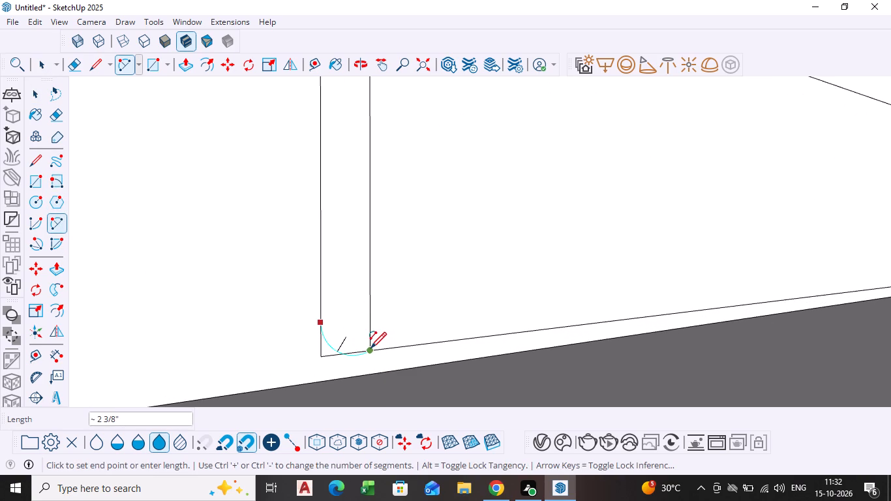
left_click(370, 350)
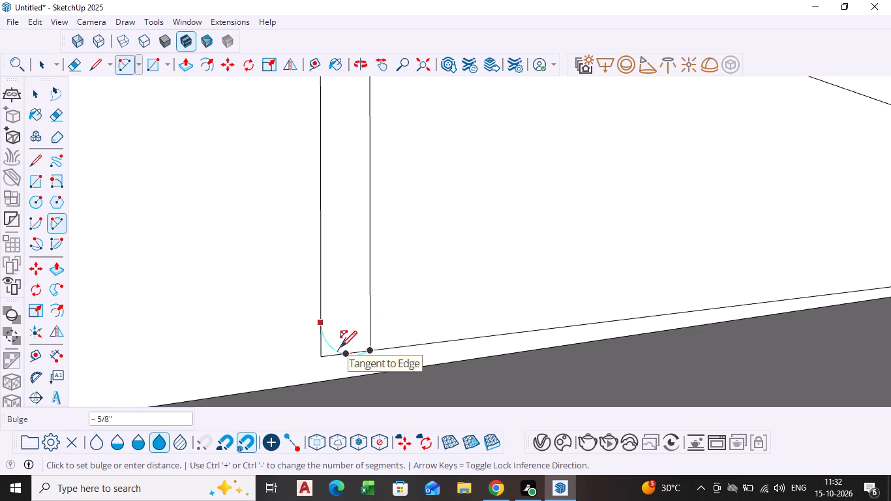
scroll(341, 348, "up", 5)
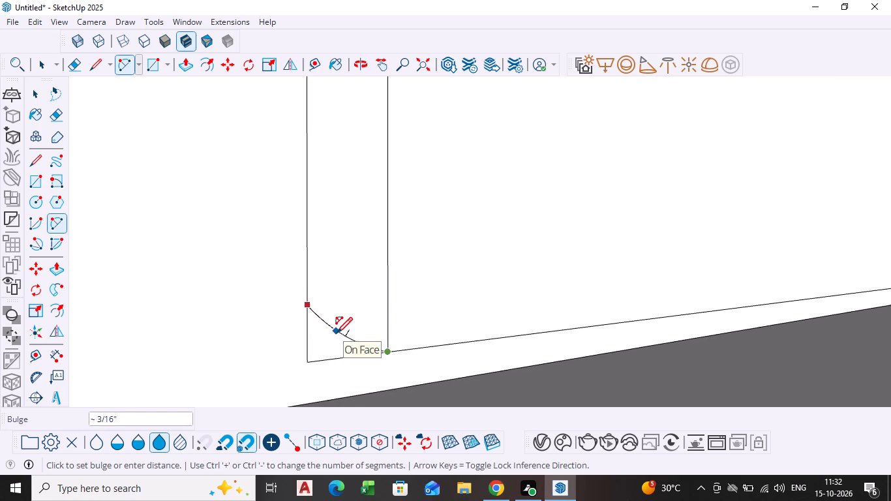
left_click(337, 335)
key("space")
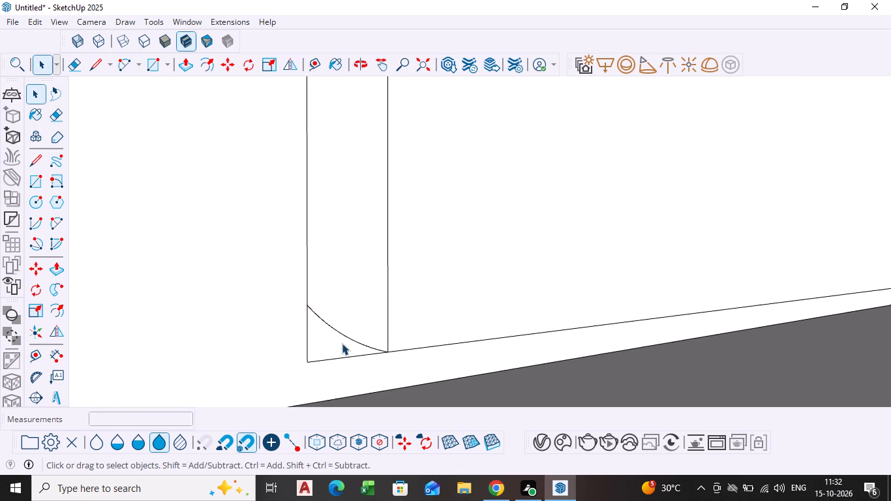
Delete the base line segment and the vertical edge segment outside the new arc at the frame's bottom corner farther from the side wall.
left_click(363, 357)
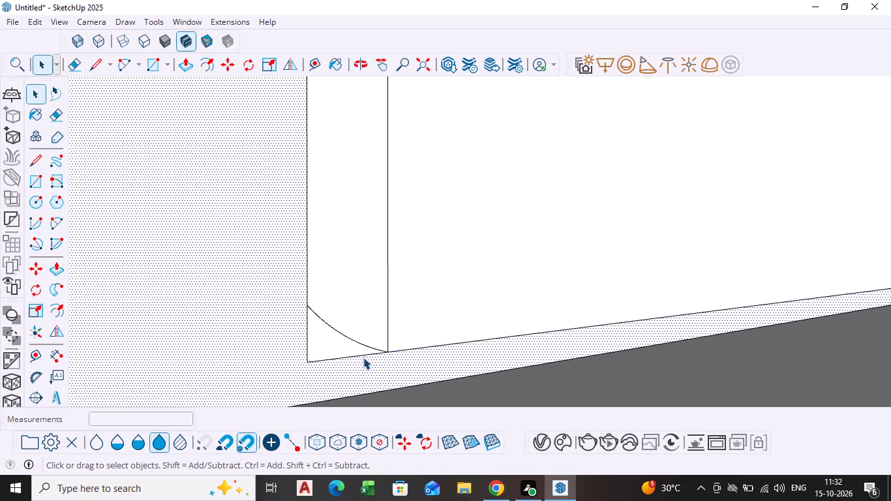
left_click(362, 355)
key("Delete")
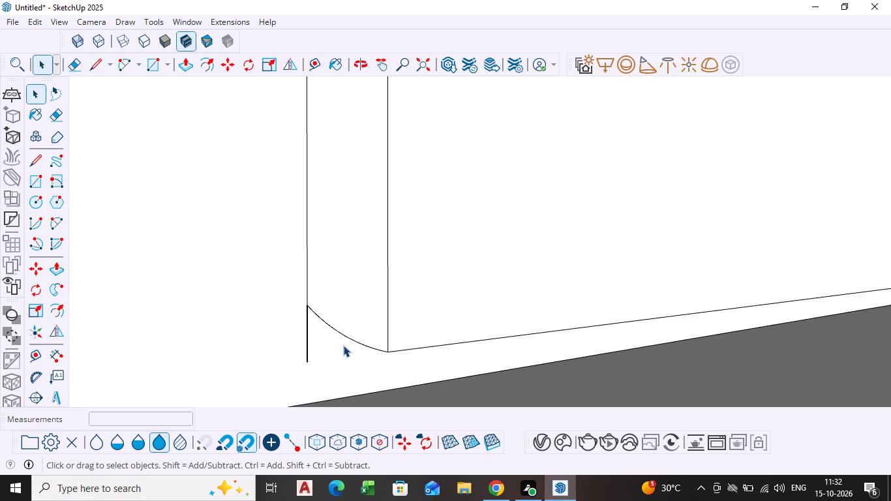
left_click(307, 344)
key("Delete")
Draw a two-point arc about 2 7/8" long from the inner strip edge's foot to the outer edge, rounding the frame's bottom corner nearest the side wall.
scroll(388, 299, "down", 7)
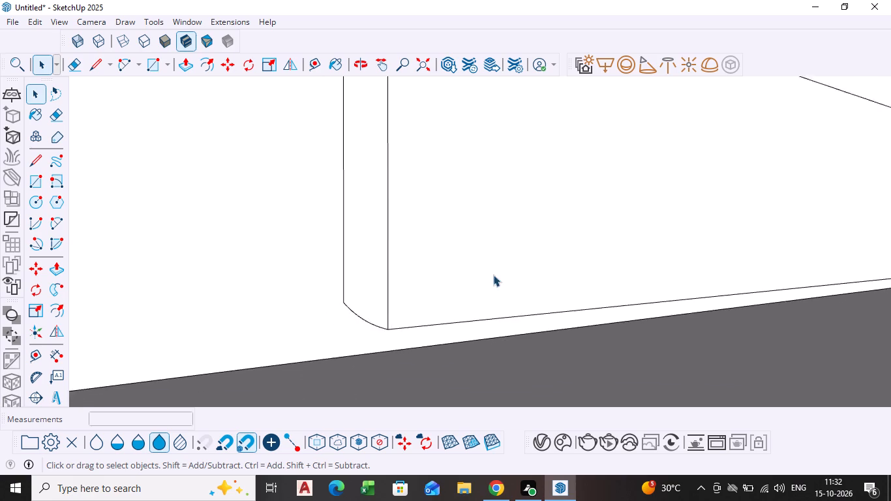
scroll(493, 275, "down", 11)
scroll(671, 230, "down", 5)
scroll(671, 230, "up", 1)
middle_click_drag(659, 230, 453, 279, "shift")
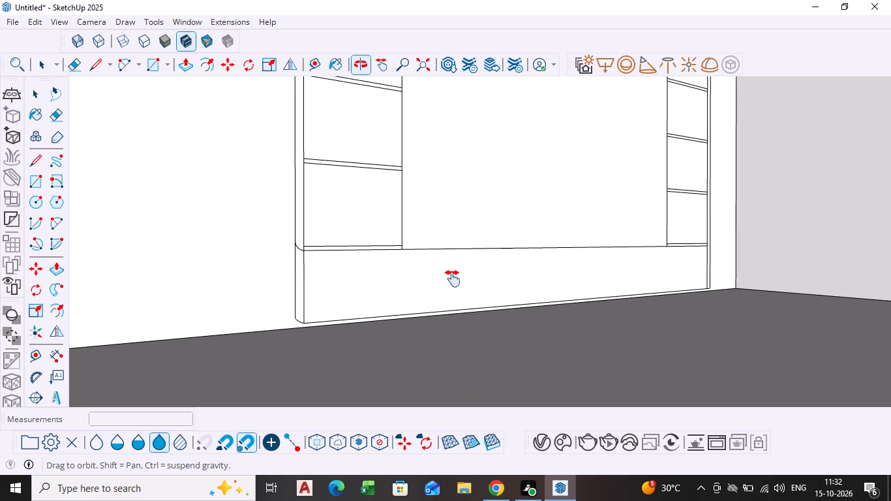
middle_click_drag(453, 279, 394, 281, "shift")
middle_click_drag(684, 272, 596, 289)
scroll(737, 286, "up", 10)
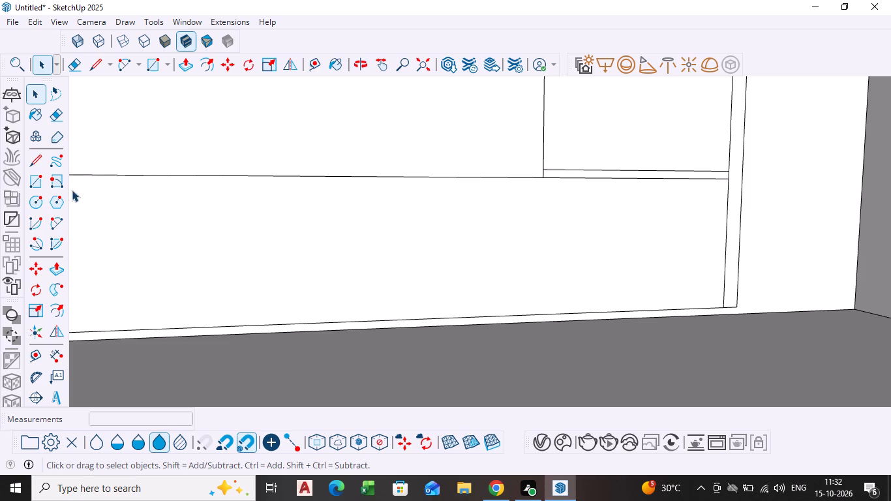
left_click(48, 222)
scroll(768, 277, "up", 2)
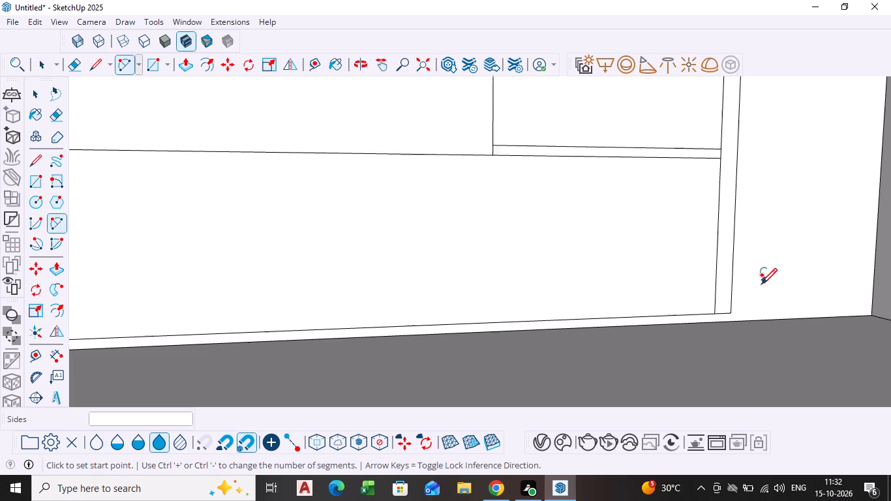
scroll(761, 286, "up", 3)
left_click(703, 322)
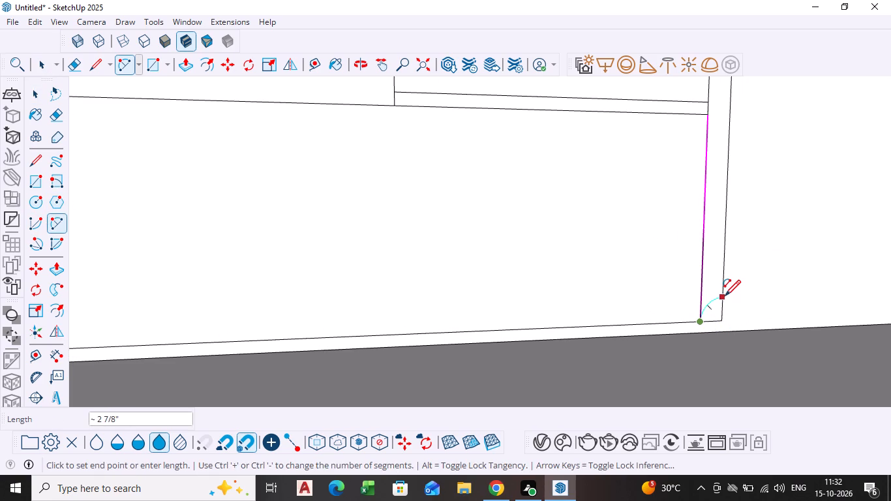
left_click(725, 297)
scroll(719, 305, "up", 9)
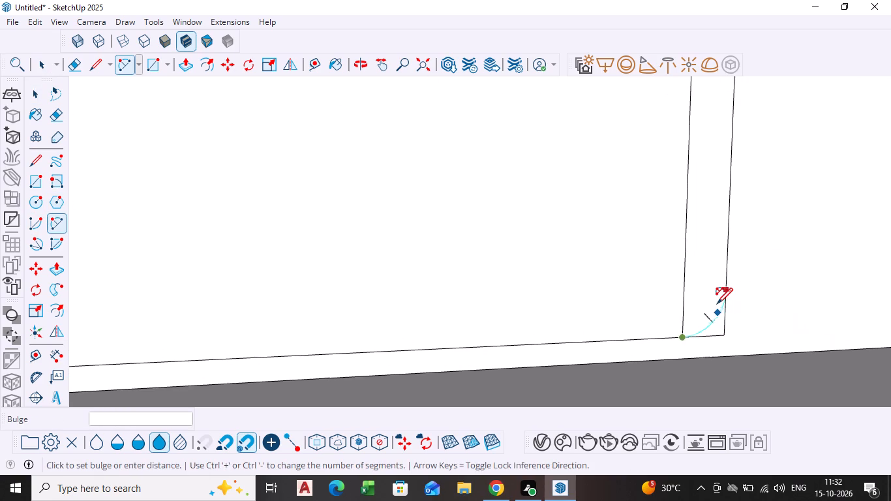
scroll(717, 305, "up", 2)
left_click(717, 305)
key("space")
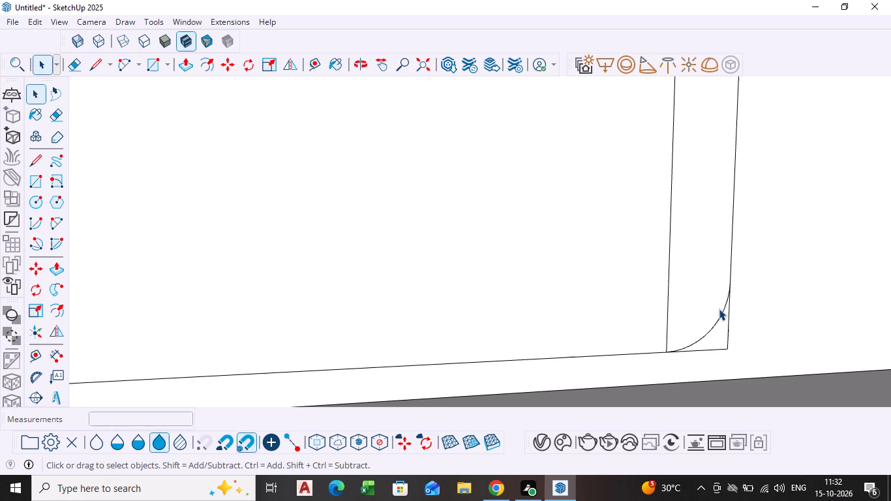
Delete the vertical edge segment and the base line segment outside the arc at the frame's bottom corner nearest the side wall.
left_click(729, 326)
key("Delete")
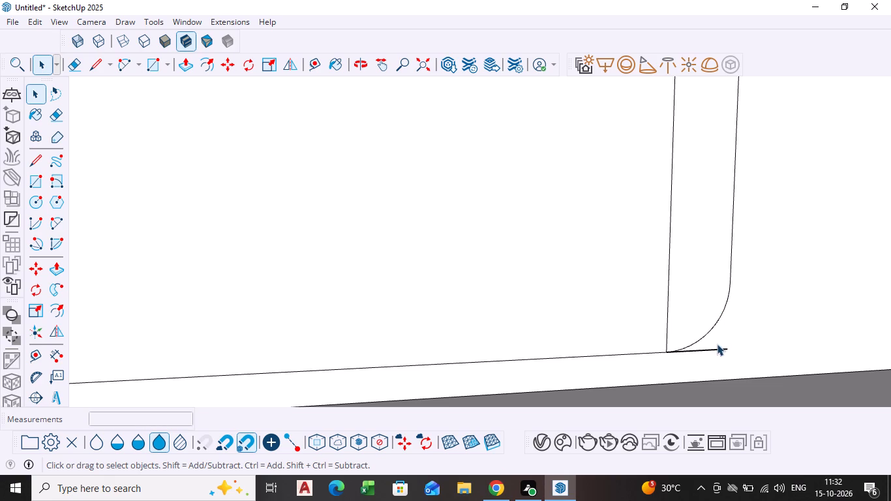
left_click(717, 348)
key("Delete")
Draw a two-point arc about 2 13/16" long across the strip nearest the side wall, from the bottom shelf's lower edge up to the outer edge.
scroll(575, 277, "down", 15)
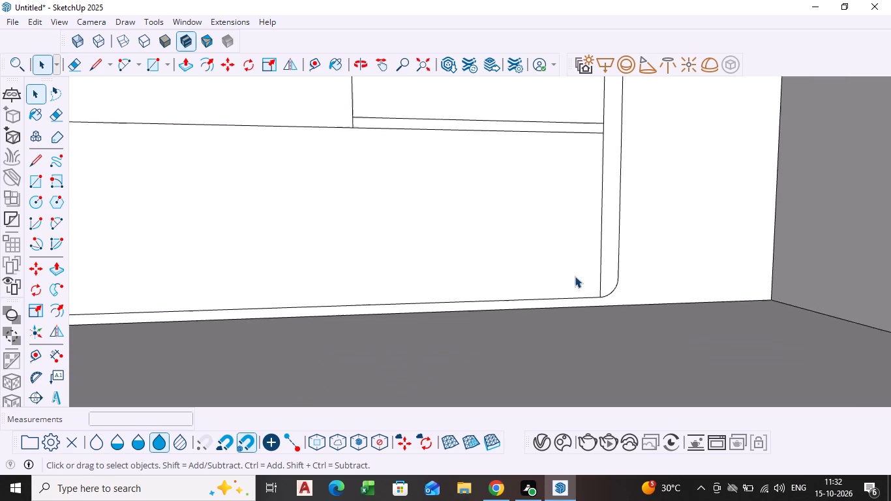
scroll(575, 276, "down", 3)
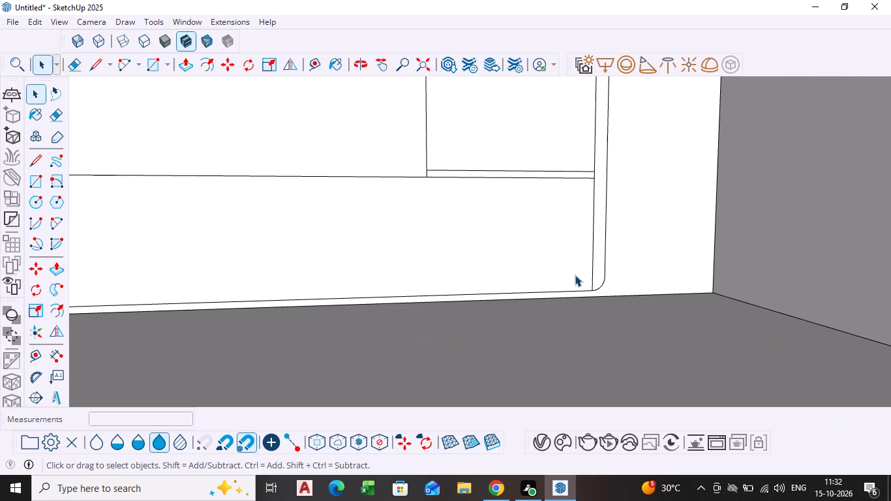
scroll(607, 248, "down", 8)
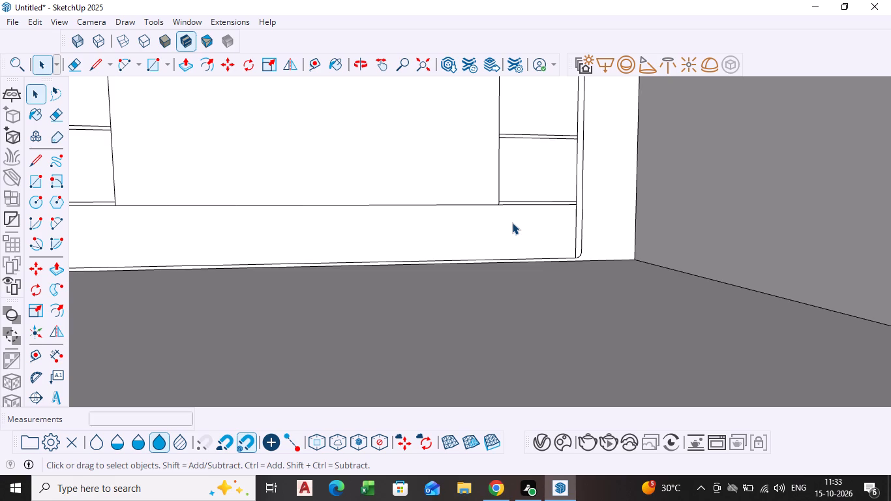
scroll(477, 246, "down", 5)
middle_click_drag(477, 255, 477, 269, "shift")
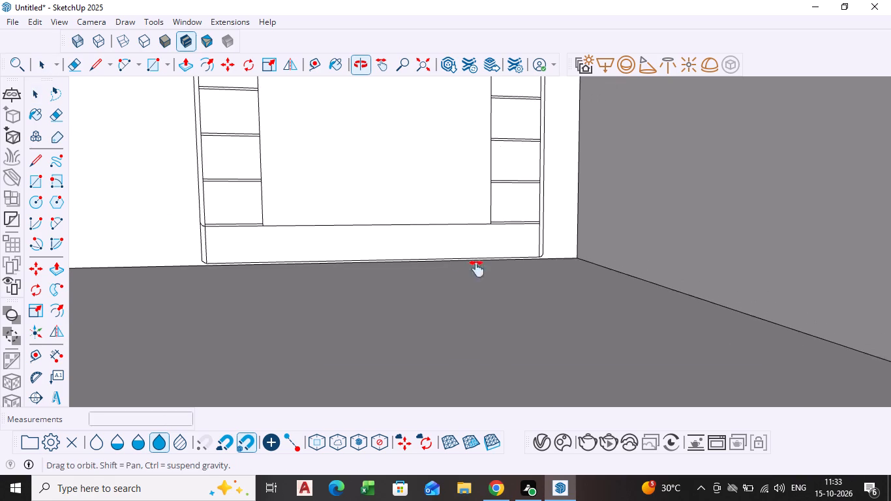
middle_click_drag(477, 269, 483, 314, "shift")
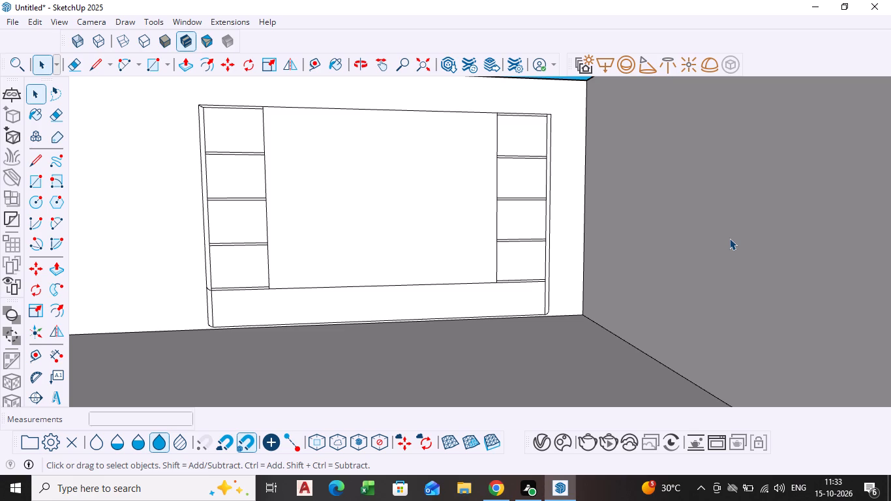
scroll(569, 300, "up", 8)
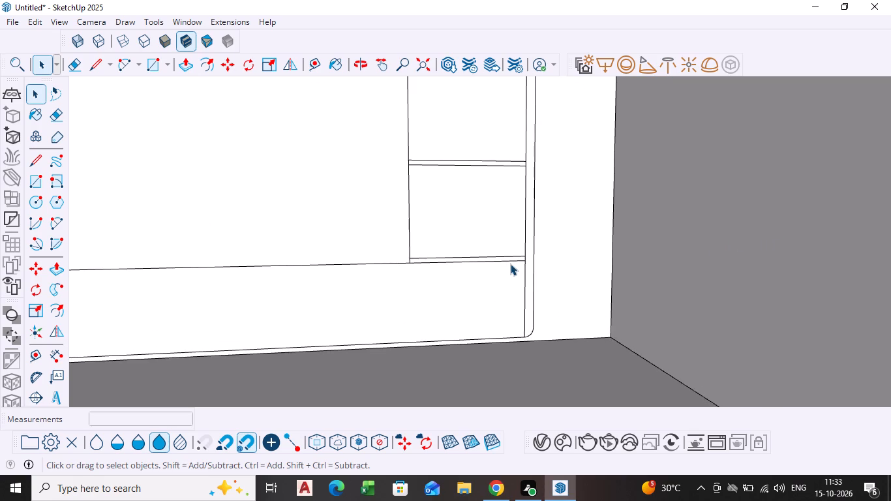
scroll(528, 355, "up", 4)
scroll(493, 286, "up", 3)
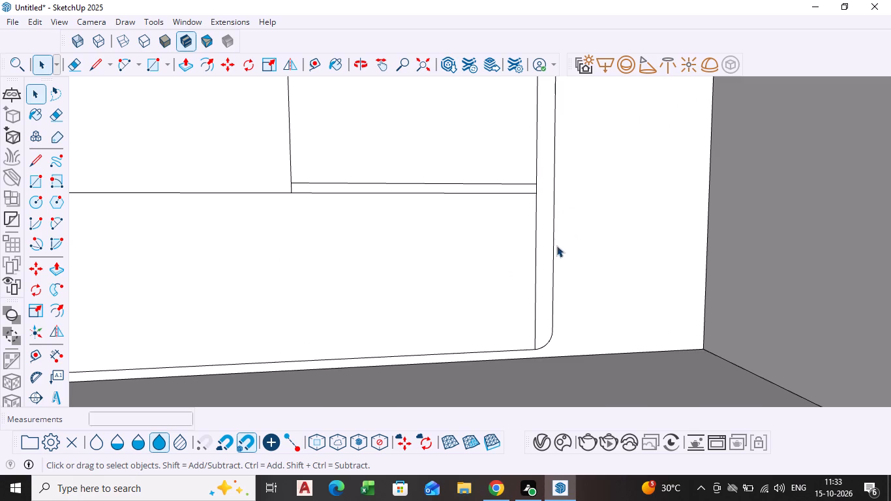
scroll(517, 182, "down", 4)
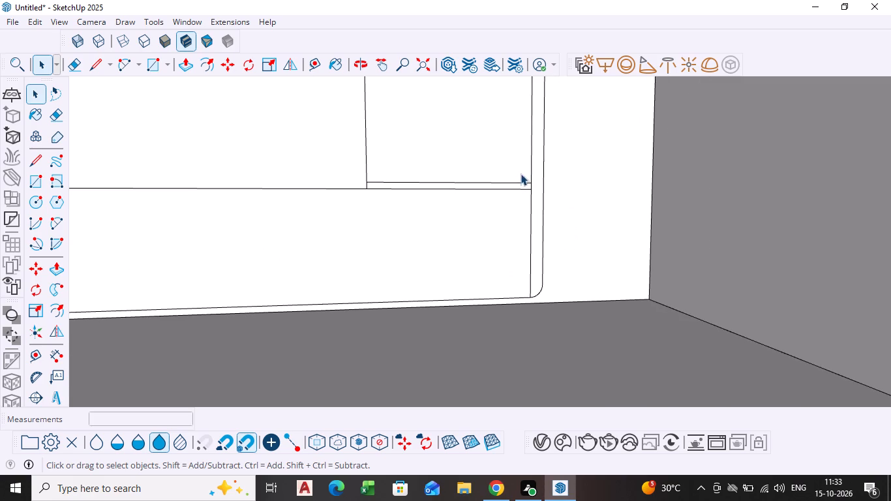
scroll(390, 185, "down", 9)
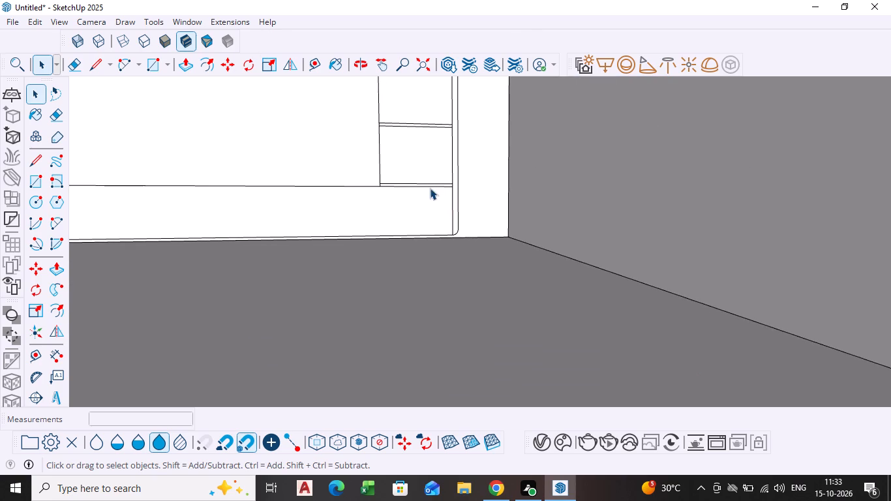
scroll(429, 188, "down", 3)
middle_click_drag(416, 183, 567, 264, "shift")
scroll(628, 250, "up", 4)
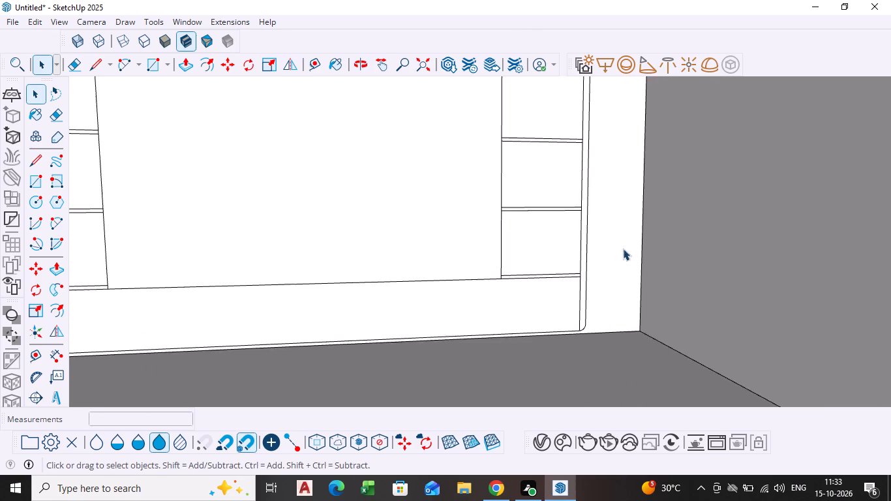
scroll(623, 249, "up", 10)
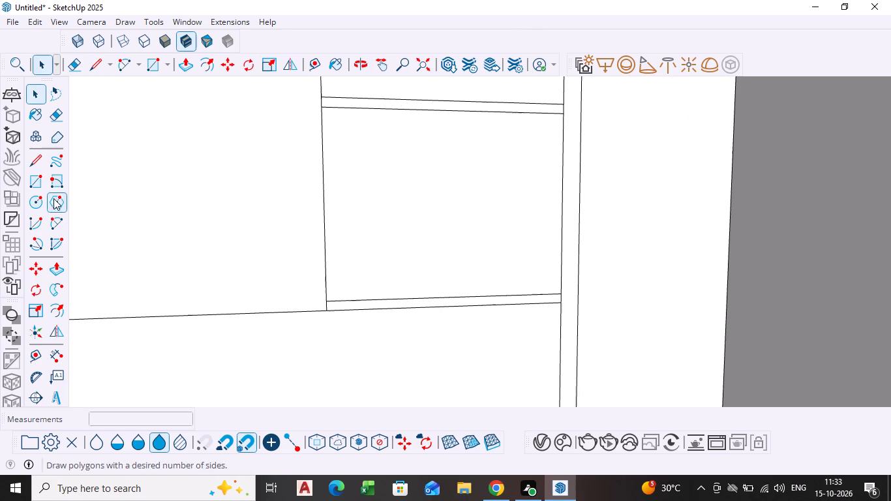
left_click(55, 216)
scroll(575, 290, "up", 4)
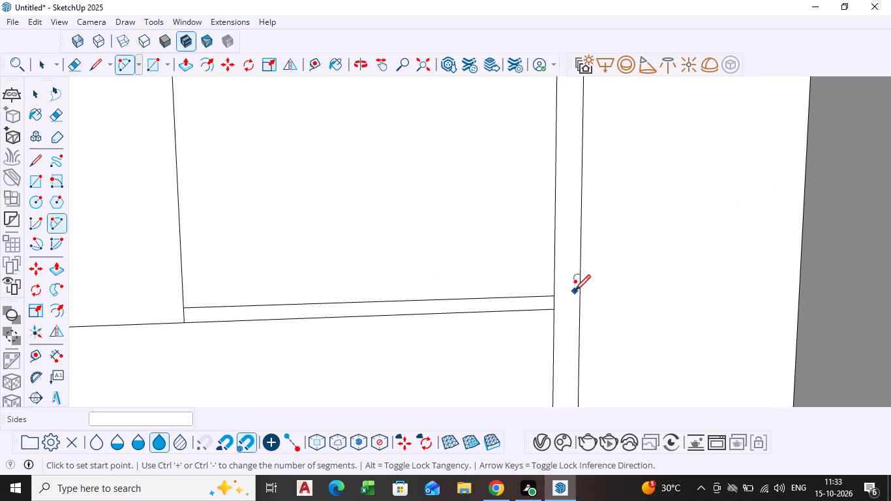
left_click(553, 312)
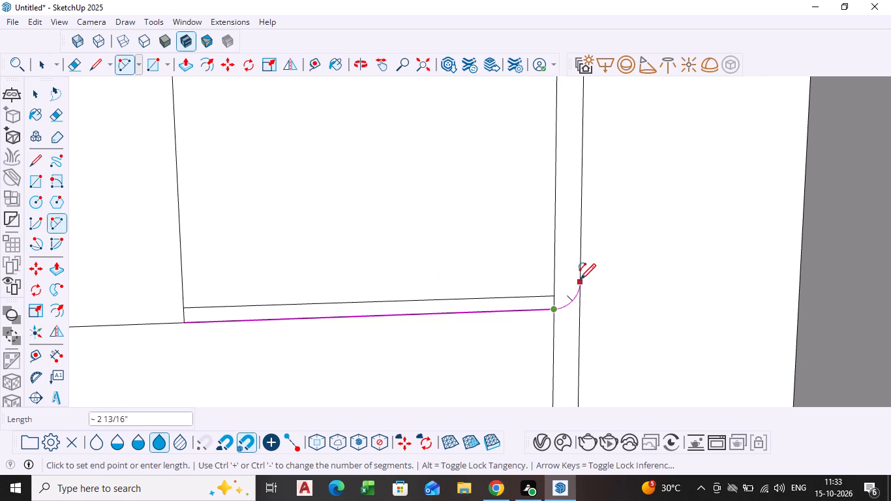
left_click(581, 278)
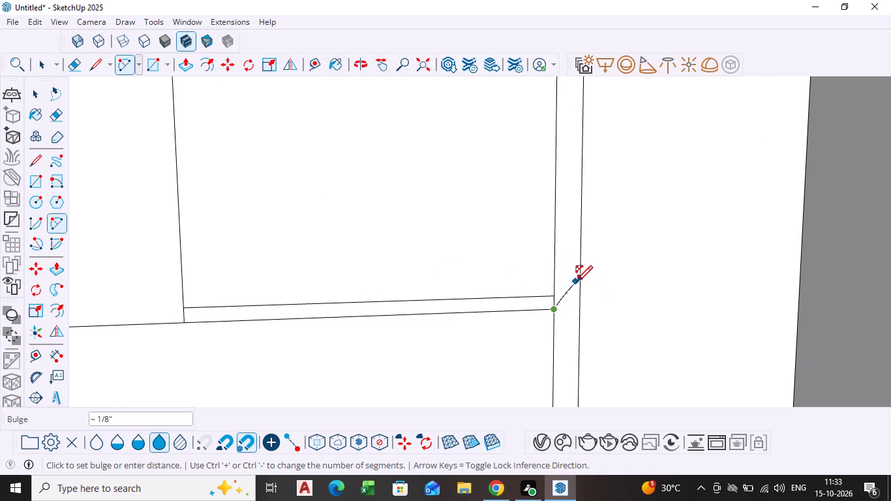
scroll(577, 287, "up", 6)
left_click(573, 291)
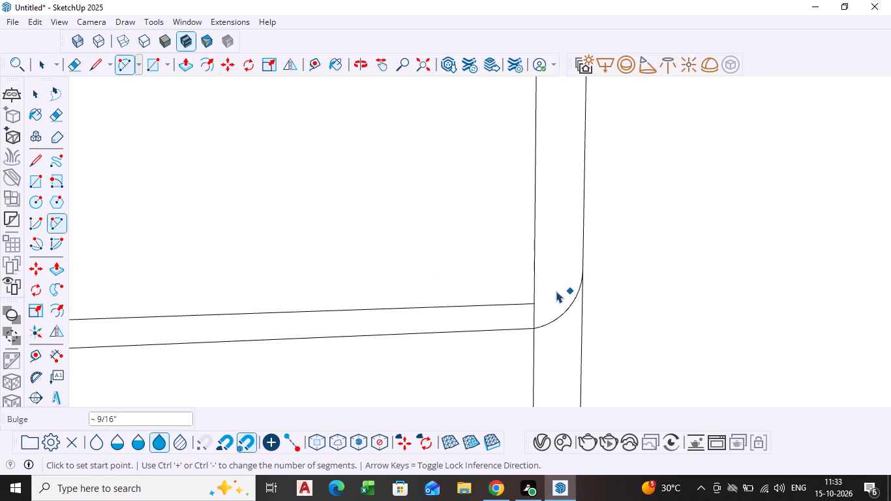
key("space")
Delete the short vertical segment joining the inner strip edge to the top line at the frame's top corner nearest the side wall.
scroll(415, 266, "down", 20)
middle_click_drag(372, 275, 638, 236, "shift")
scroll(409, 238, "down", 5)
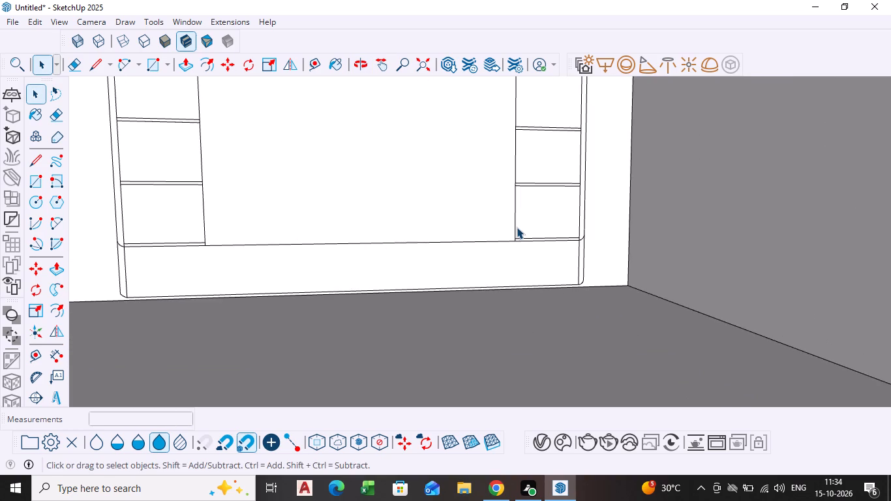
scroll(517, 227, "up", 3)
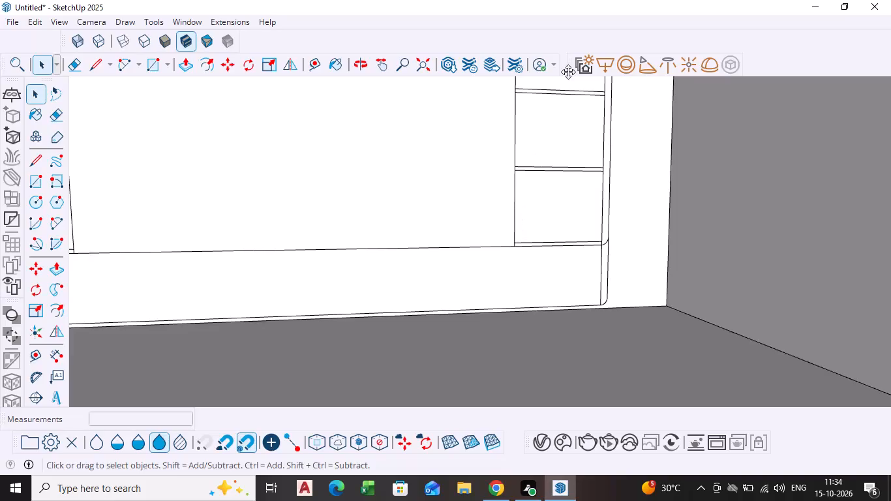
scroll(448, 157, "down", 13)
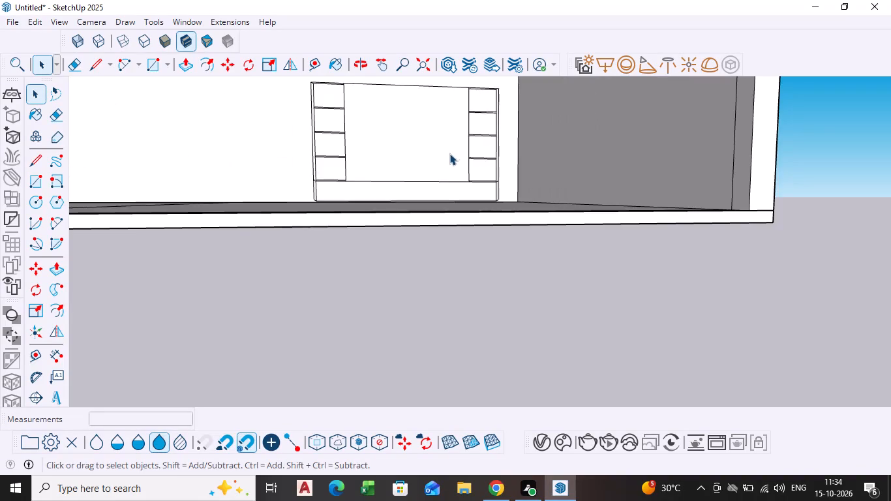
middle_click_drag(451, 152, 428, 294, "shift")
scroll(473, 232, "up", 14)
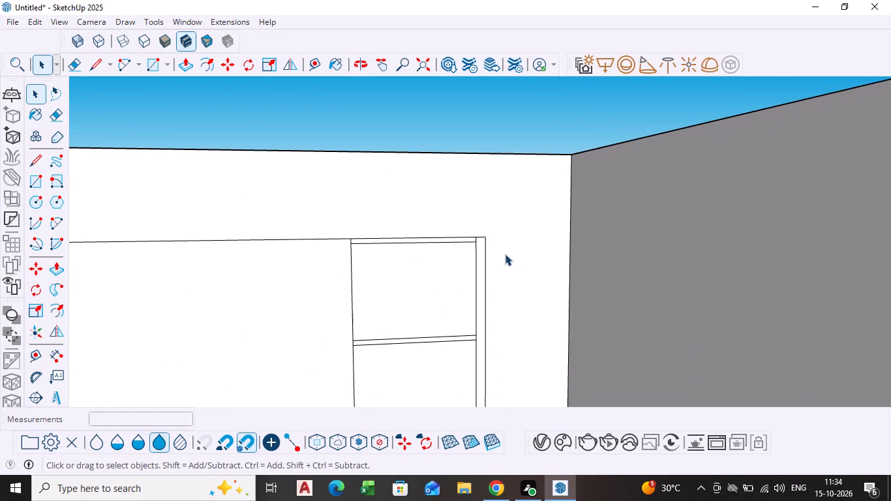
scroll(505, 248, "up", 8)
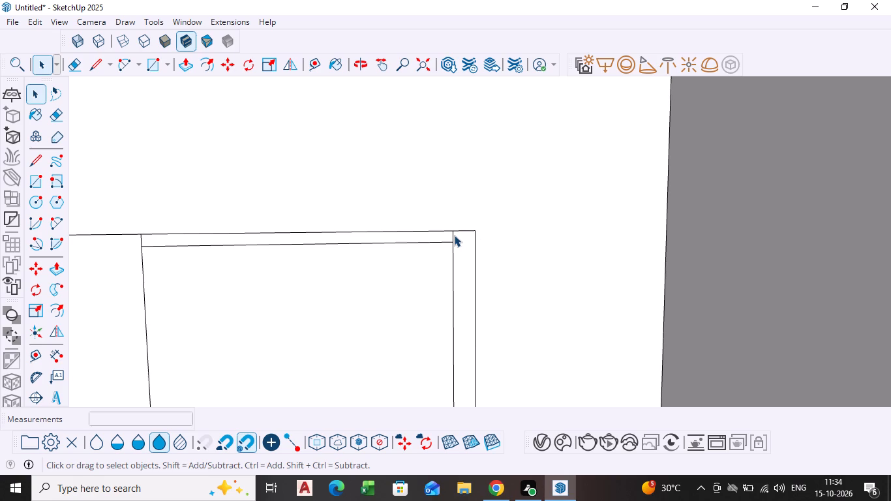
left_click(452, 235)
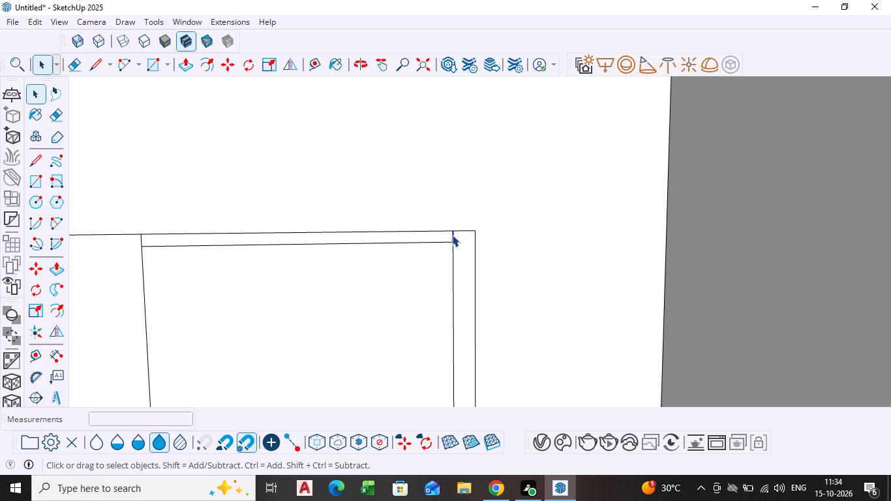
key("Home")
key("Delete")
Draw a two-point arc about 2 13/16" long with a 2" radius, rounding the frame's top corner nearest the side wall.
scroll(332, 216, "down", 10)
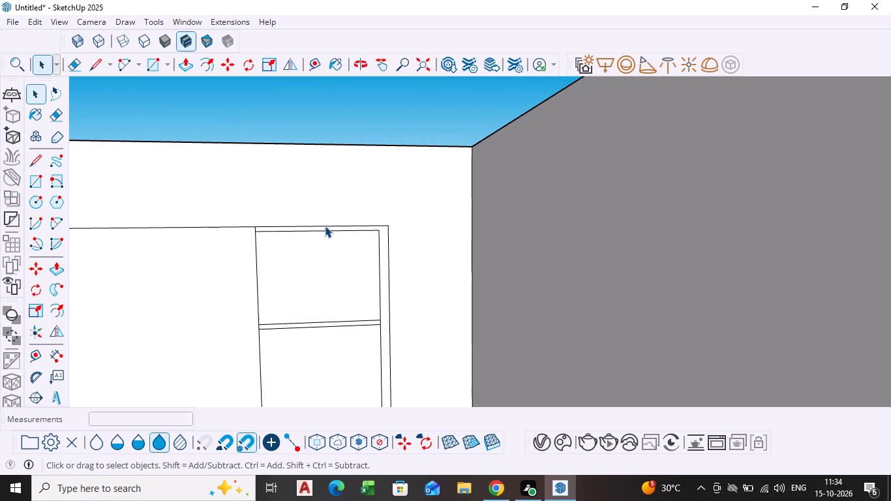
scroll(325, 226, "down", 9)
left_click(423, 72)
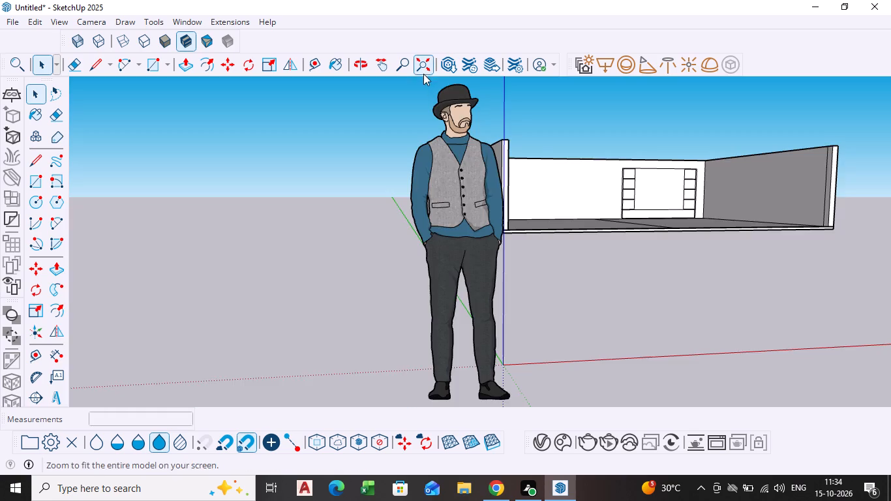
scroll(633, 139, "up", 5)
scroll(674, 161, "up", 18)
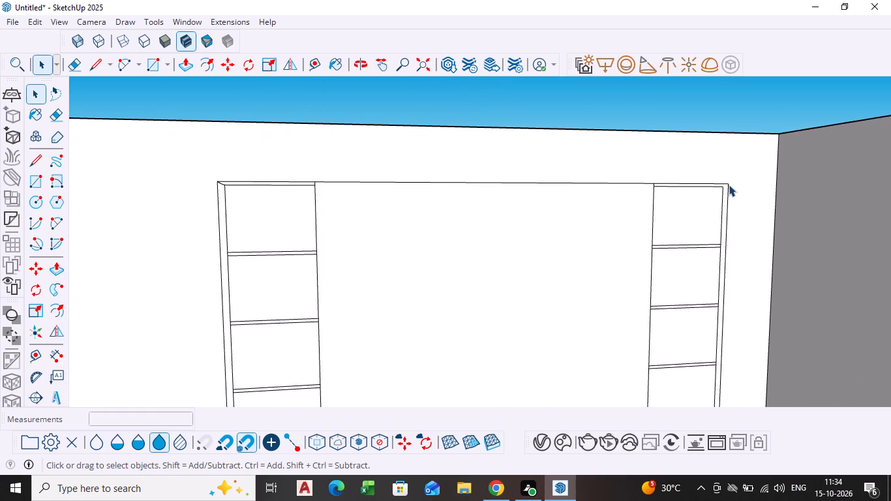
middle_click_drag(726, 185, 697, 204)
scroll(774, 183, "up", 8)
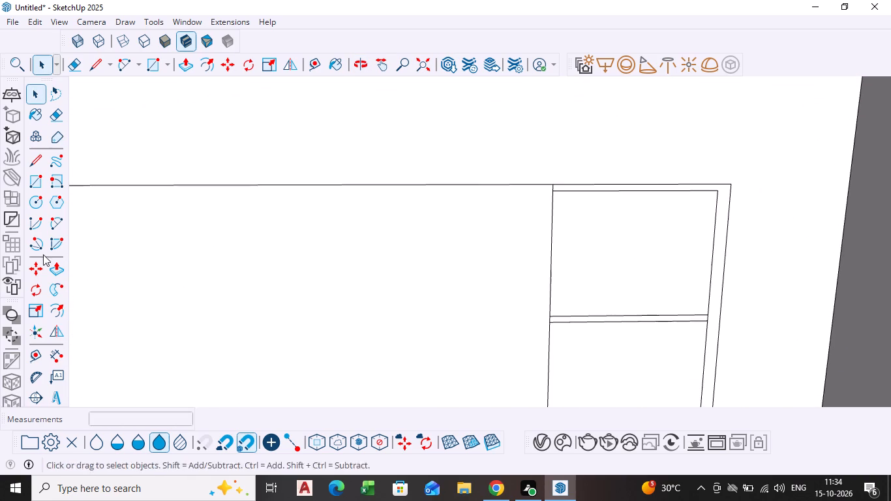
left_click(58, 217)
scroll(697, 195, "up", 4)
scroll(761, 178, "up", 4)
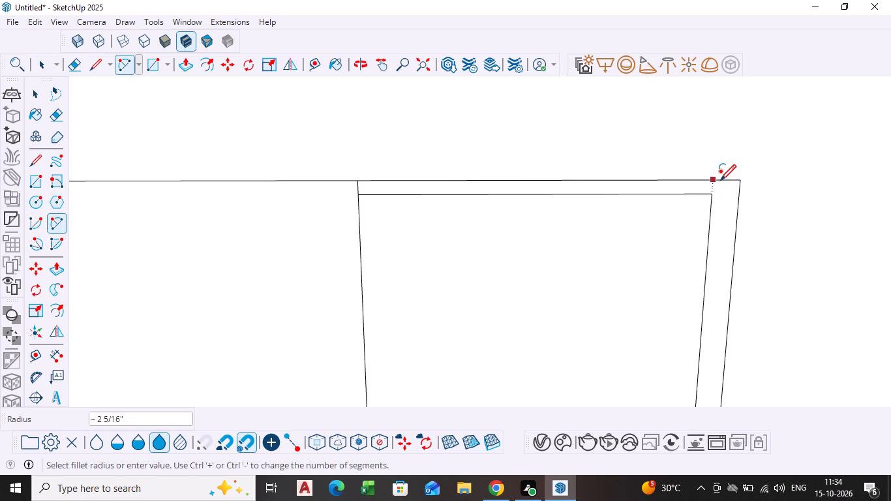
scroll(584, 209, "down", 5)
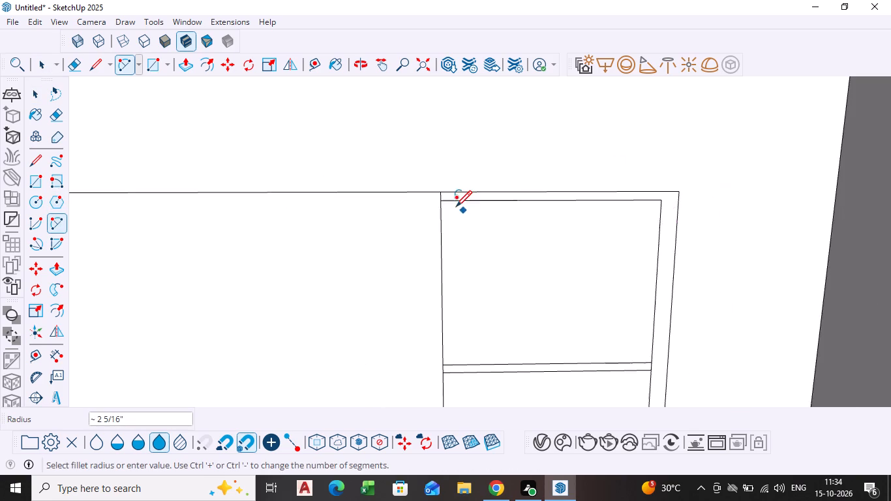
scroll(456, 208, "down", 11)
middle_click_drag(337, 190, 479, 160, "shift")
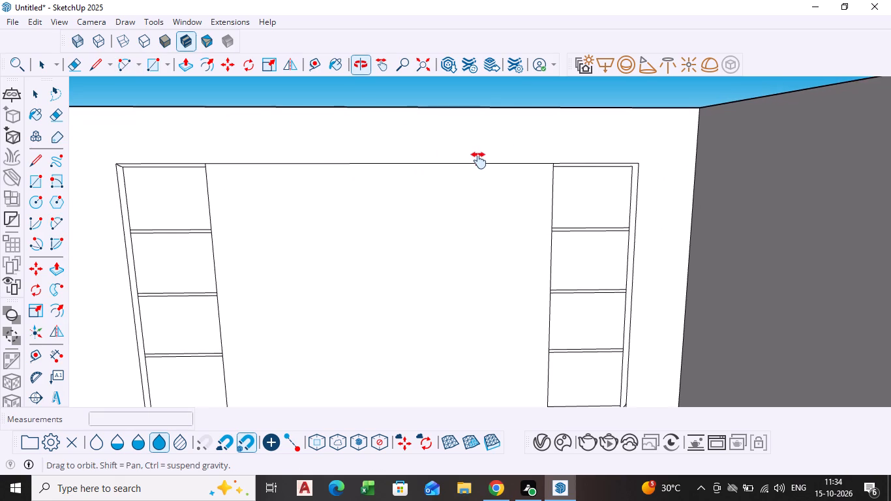
middle_click_drag(479, 160, 479, 161, "shift")
scroll(142, 146, "up", 3)
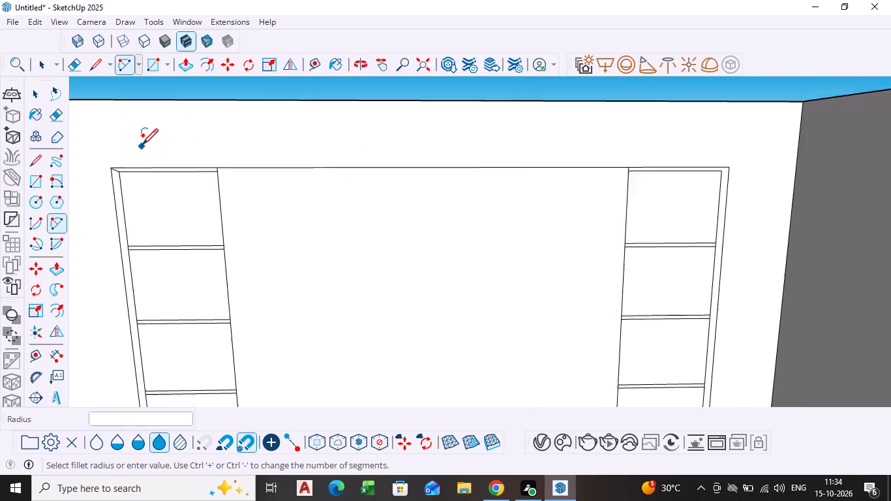
scroll(142, 146, "up", 1)
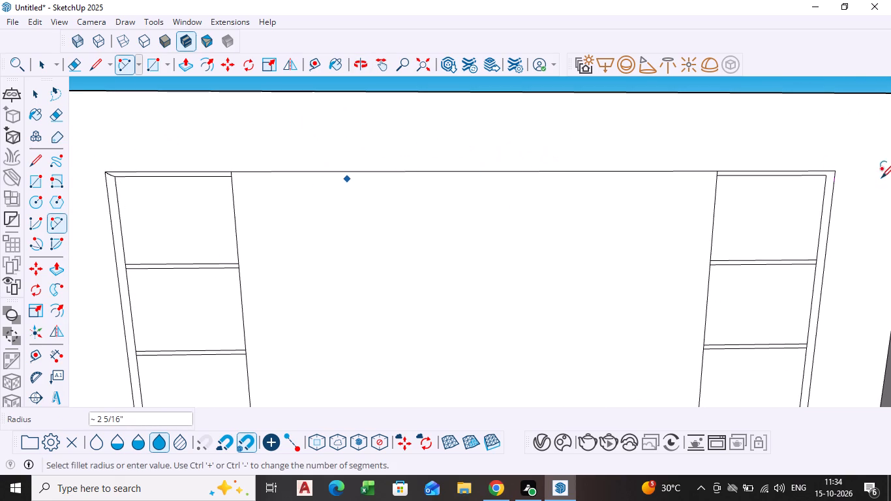
scroll(834, 173, "up", 9)
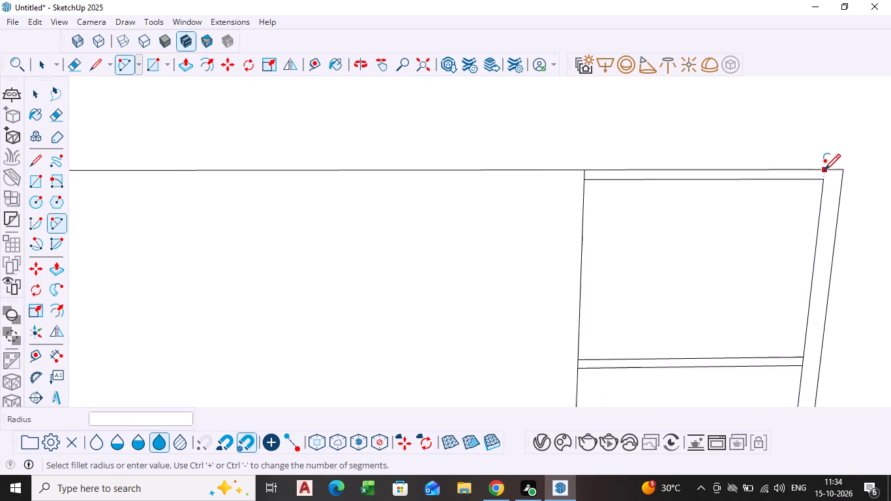
scroll(824, 172, "up", 5)
left_click(828, 170)
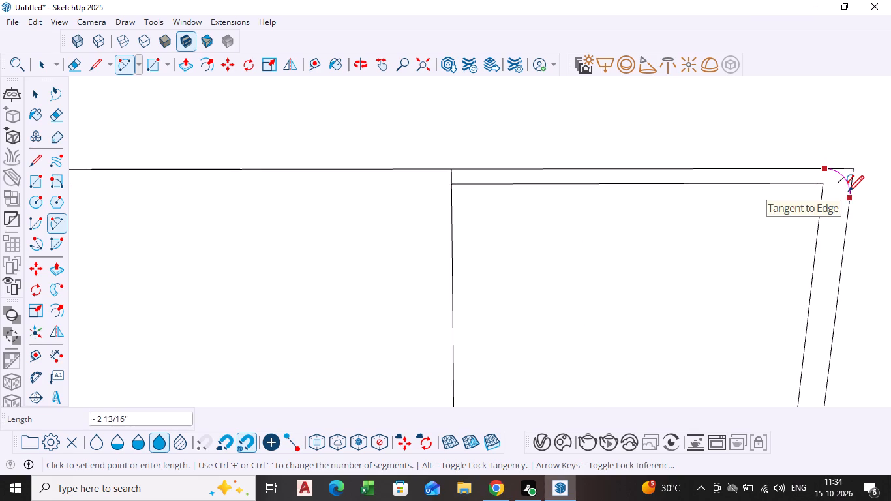
left_click(848, 193)
scroll(847, 187, "up", 6)
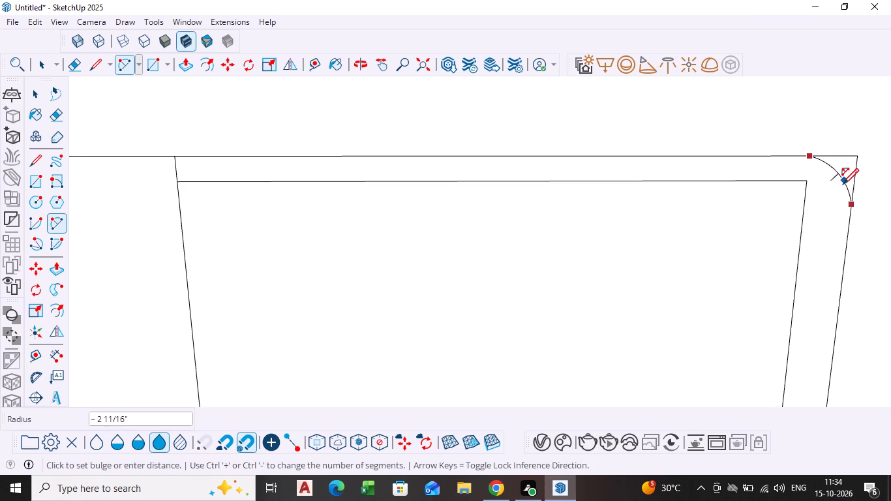
left_click(847, 177)
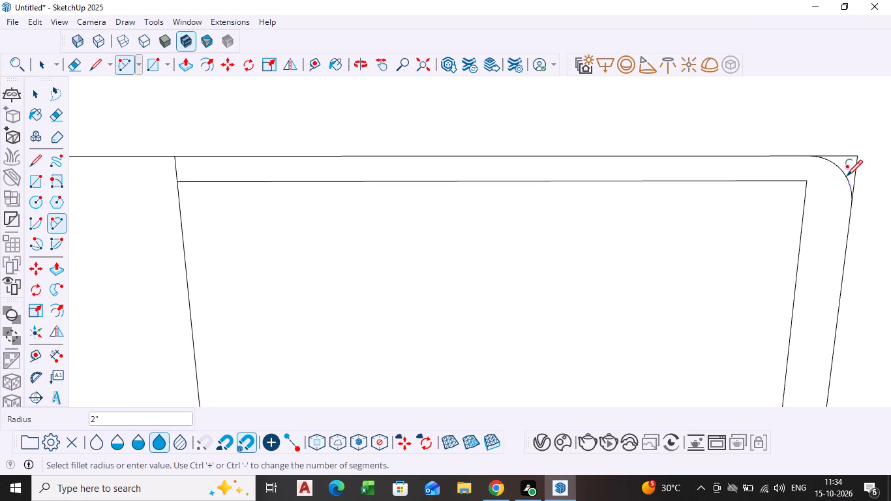
Delete the vertical edge segment and the top edge segment outside the arc at the frame's top corner nearest the side wall.
key("space")
left_click(854, 174)
key("Delete")
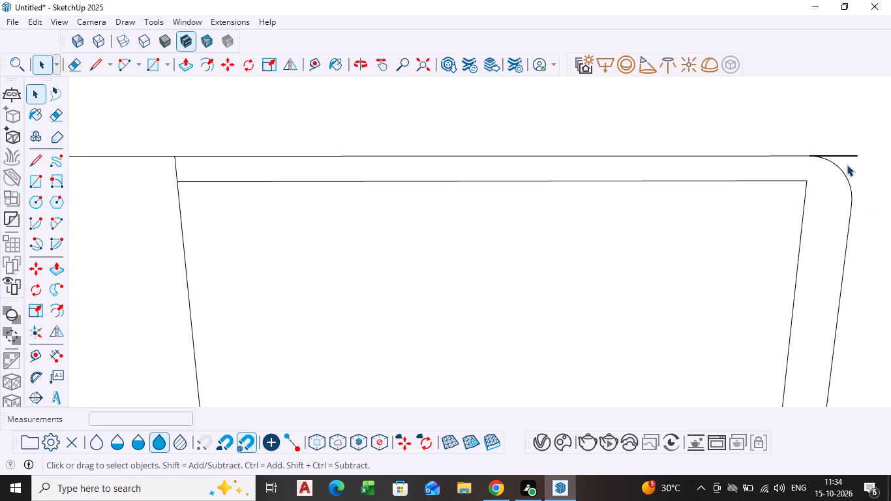
left_click(851, 155)
key("Delete")
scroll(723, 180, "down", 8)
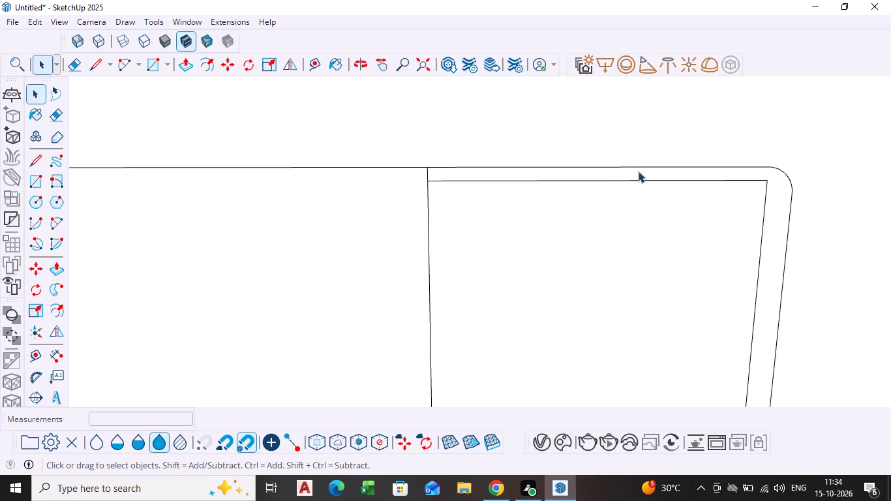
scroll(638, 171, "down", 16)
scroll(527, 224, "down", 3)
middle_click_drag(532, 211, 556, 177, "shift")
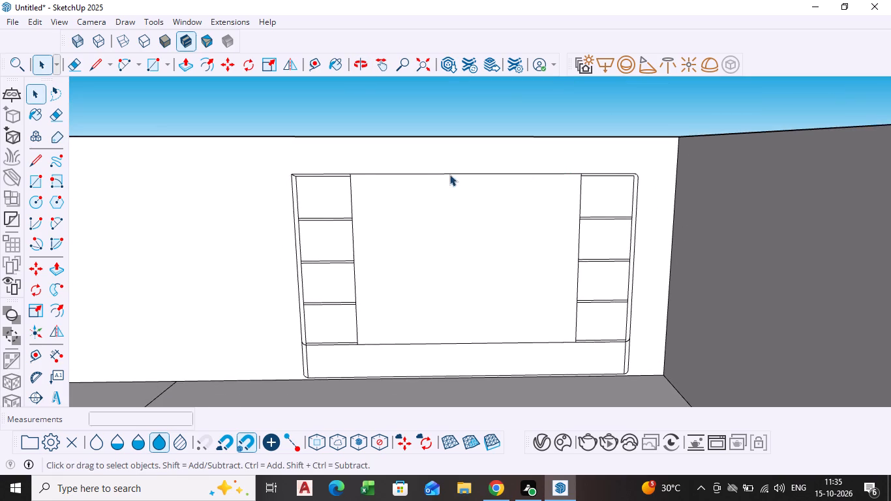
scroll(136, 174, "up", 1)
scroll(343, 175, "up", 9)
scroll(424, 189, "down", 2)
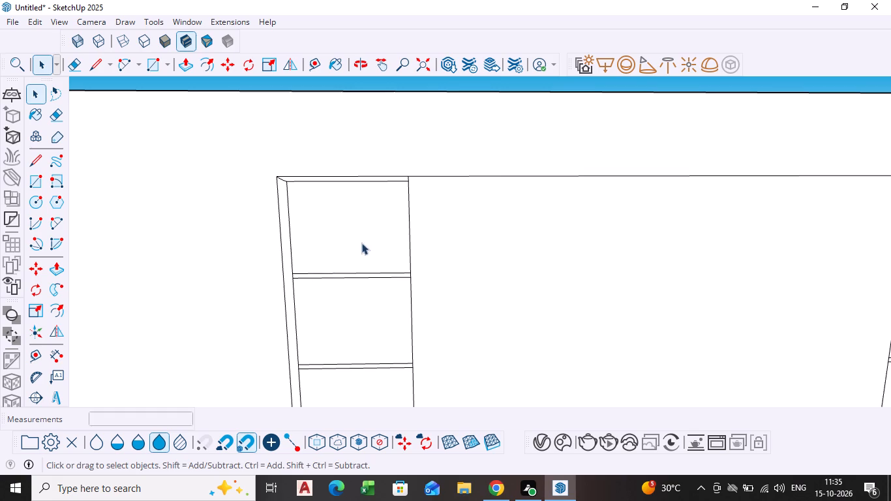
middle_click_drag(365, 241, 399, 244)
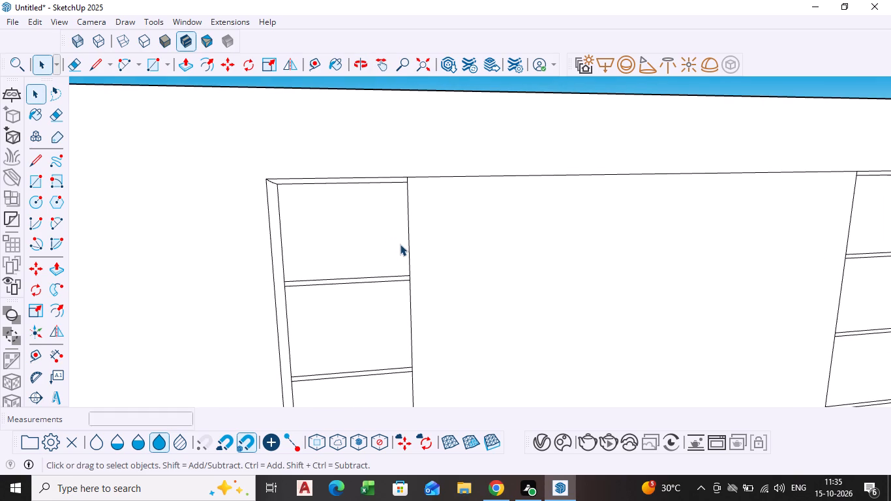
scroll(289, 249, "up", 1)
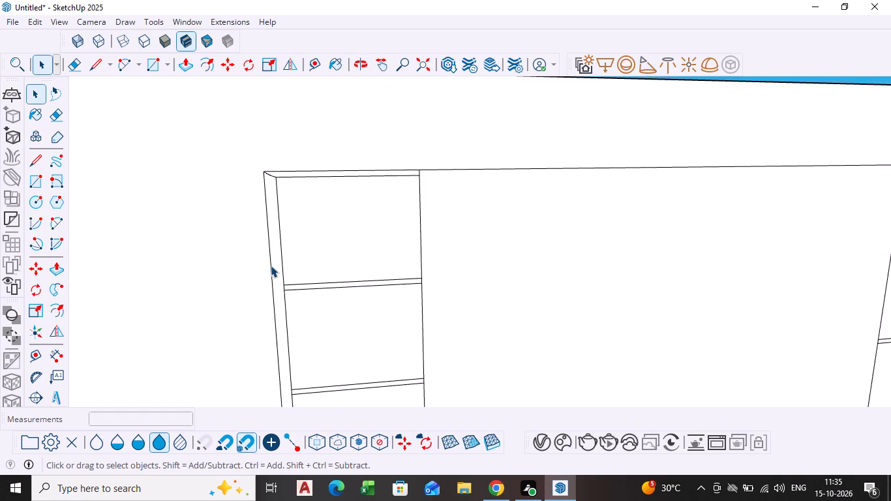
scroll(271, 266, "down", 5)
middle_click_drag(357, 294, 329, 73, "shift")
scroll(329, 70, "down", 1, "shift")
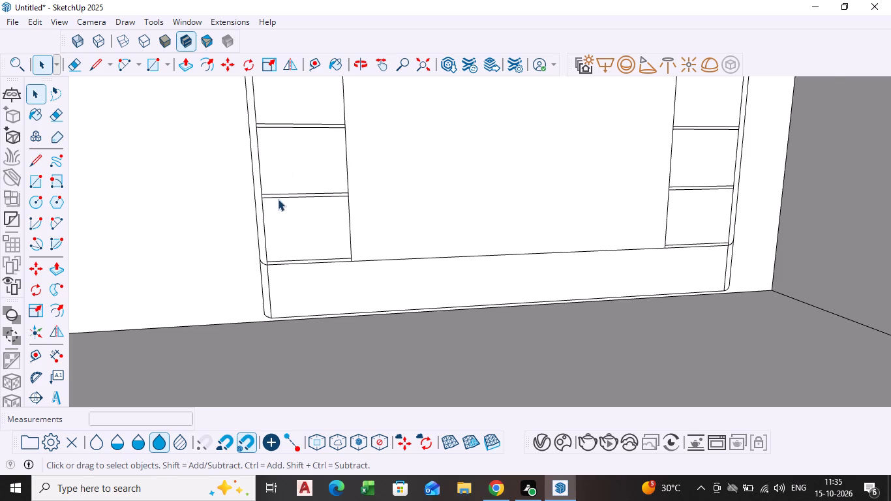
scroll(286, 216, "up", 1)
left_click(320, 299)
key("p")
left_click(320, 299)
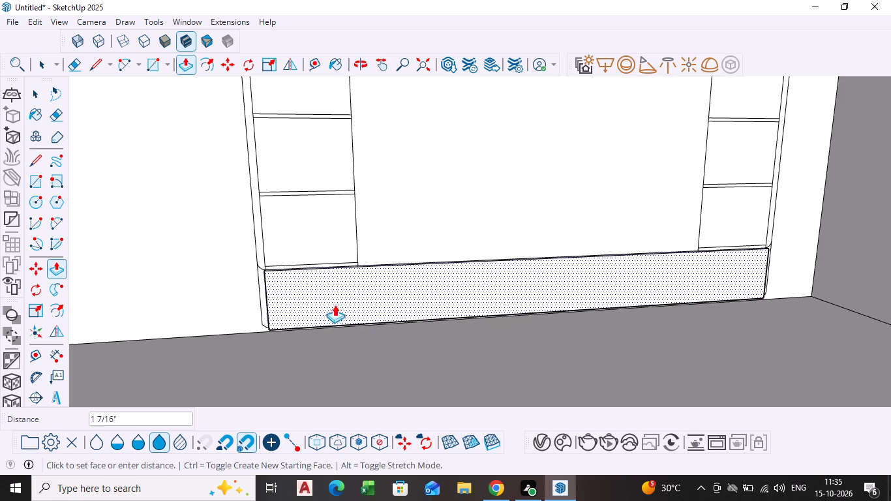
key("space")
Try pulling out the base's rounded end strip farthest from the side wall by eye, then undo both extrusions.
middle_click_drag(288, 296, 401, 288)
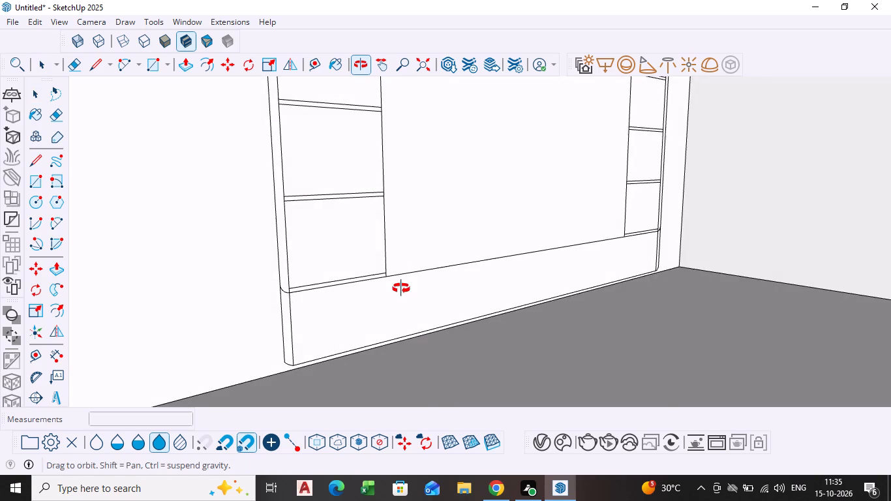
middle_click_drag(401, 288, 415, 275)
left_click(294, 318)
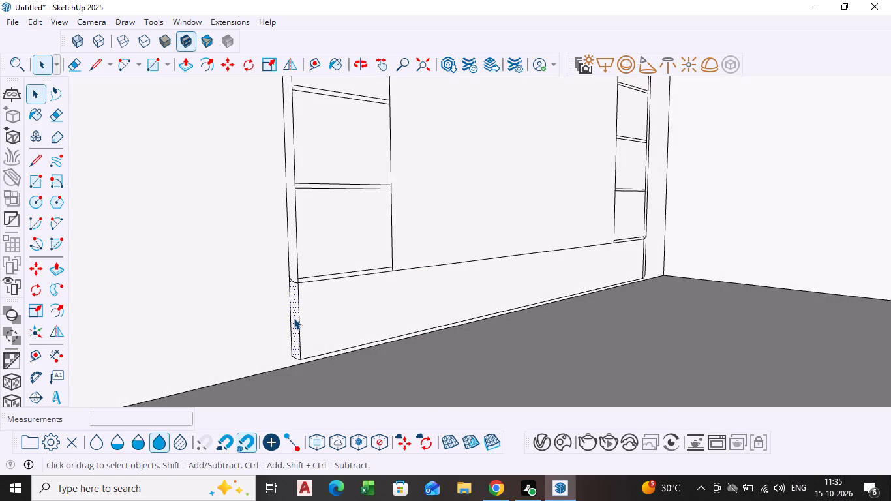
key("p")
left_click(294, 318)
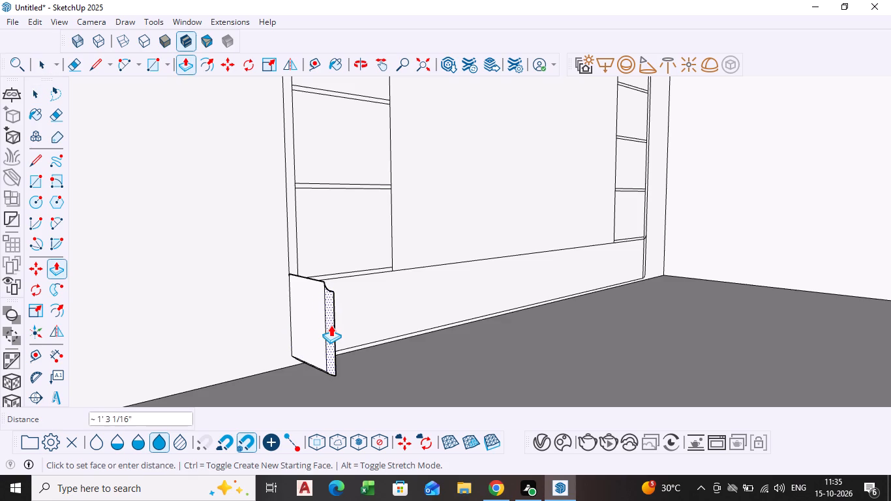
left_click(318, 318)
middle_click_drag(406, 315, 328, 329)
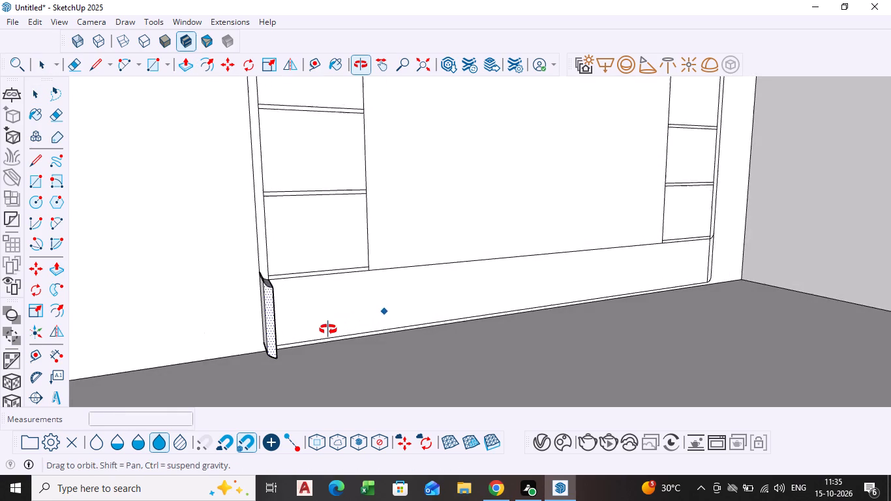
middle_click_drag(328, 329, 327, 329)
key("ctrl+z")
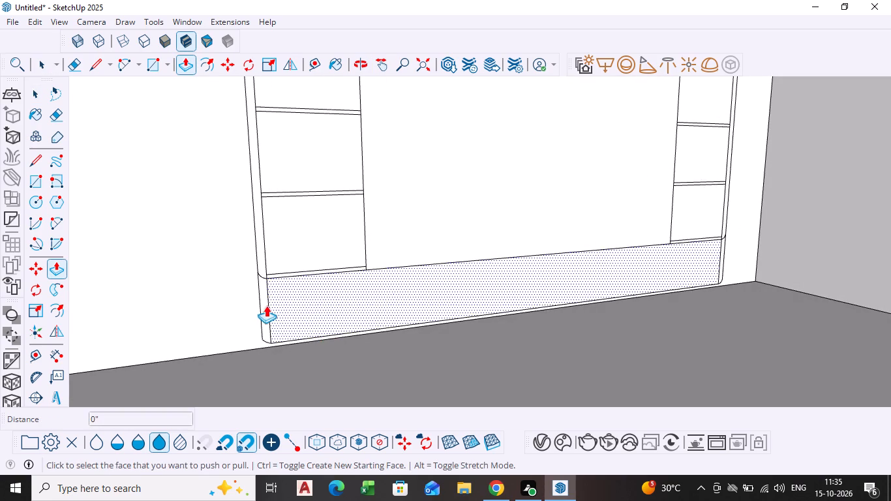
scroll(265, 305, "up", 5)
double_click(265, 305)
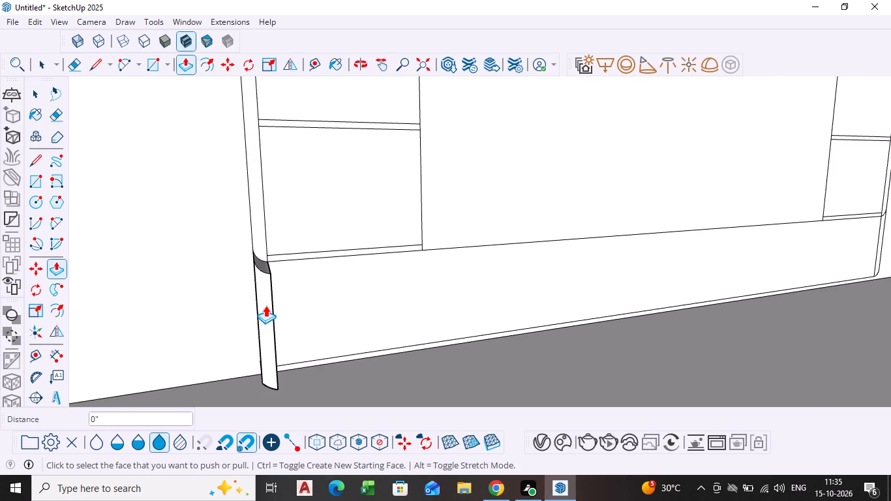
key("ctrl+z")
Push/Pull the base's end strip farthest from the side wall and the long base panel outward by 1'.
left_click(265, 305)
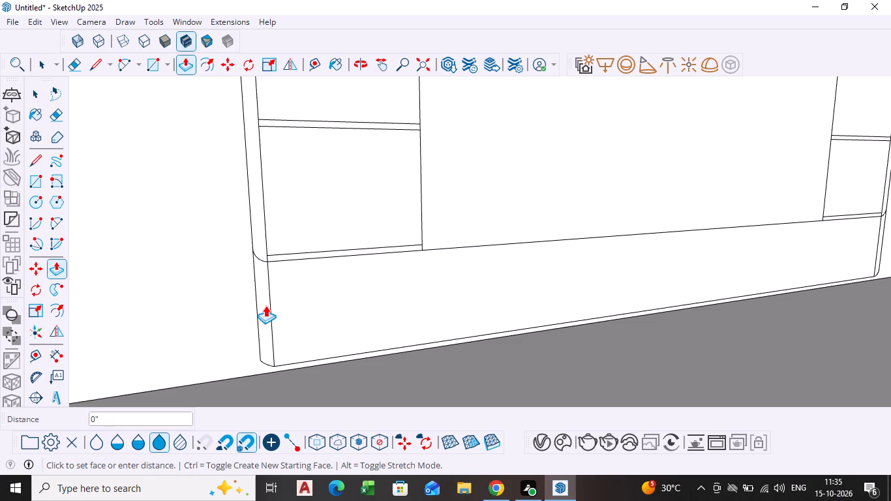
key("space")
left_click(265, 309)
key("p")
left_click(265, 309)
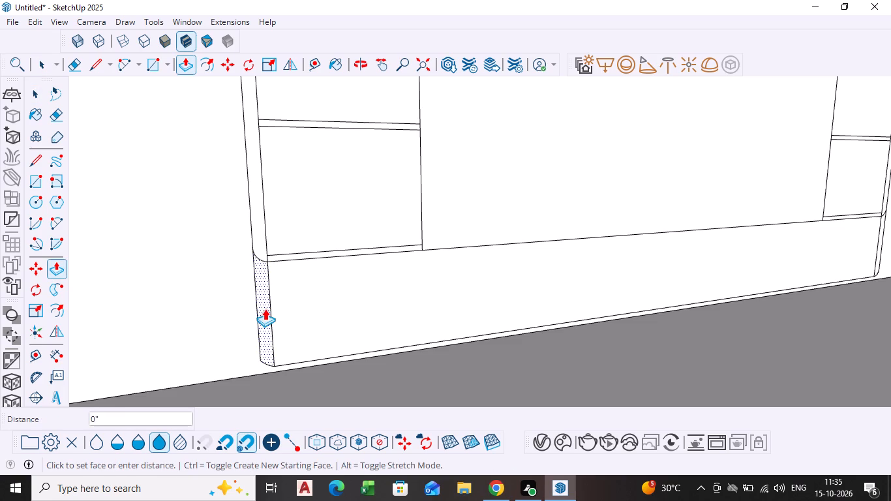
key("1")
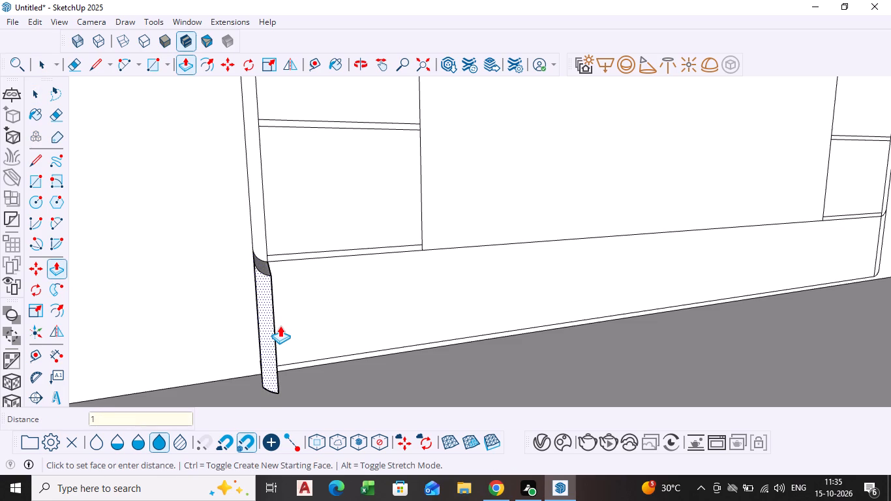
key("apostrophe")
key("Return")
double_click(357, 303)
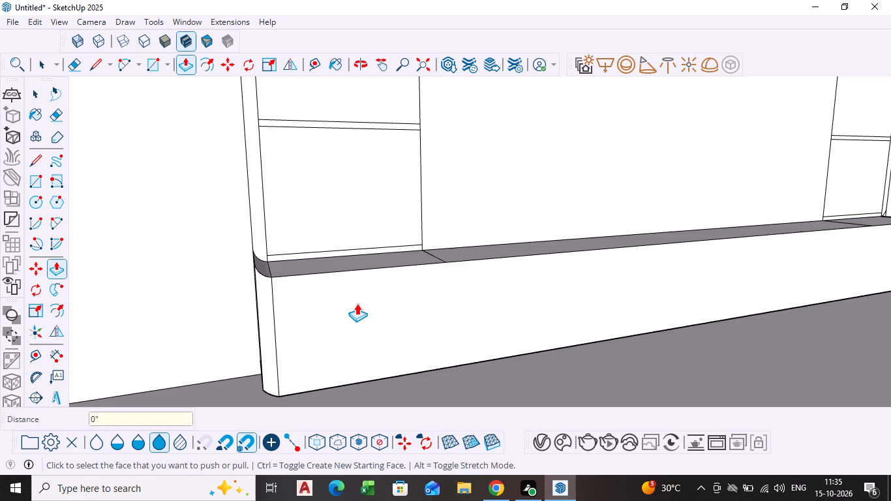
Extrude the base's rounded end strip nearest the side wall by the same 1' distance.
scroll(466, 296, "down", 9)
middle_click_drag(562, 266, 378, 274, "shift")
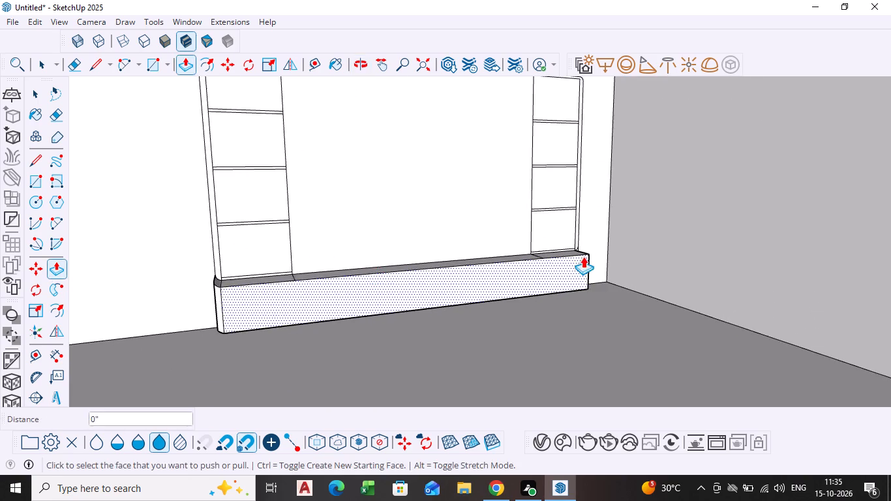
middle_click_drag(583, 256, 367, 277)
left_click(430, 70)
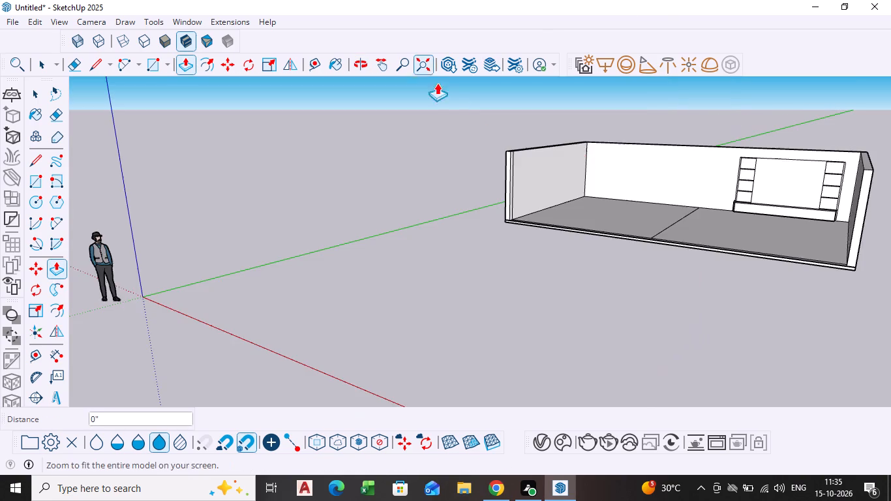
scroll(830, 236, "up", 20)
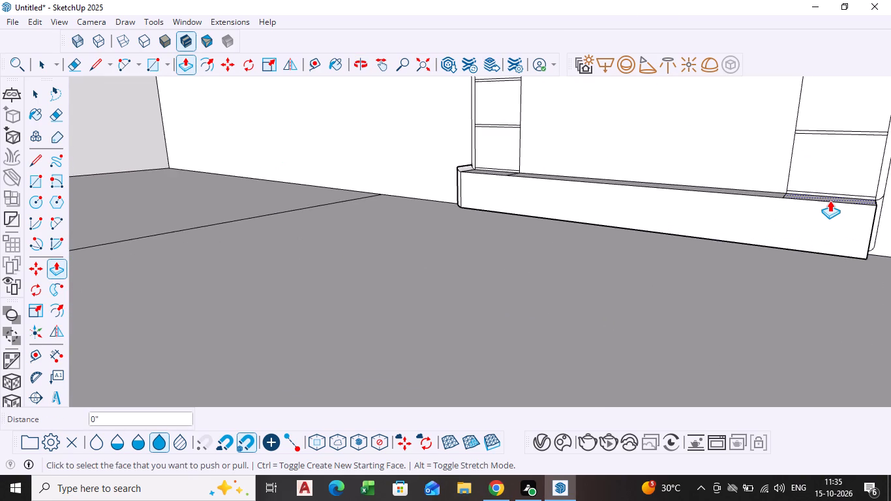
scroll(830, 200, "down", 1)
middle_click_drag(812, 205, 670, 209, "shift")
scroll(812, 205, "down", 1, "shift")
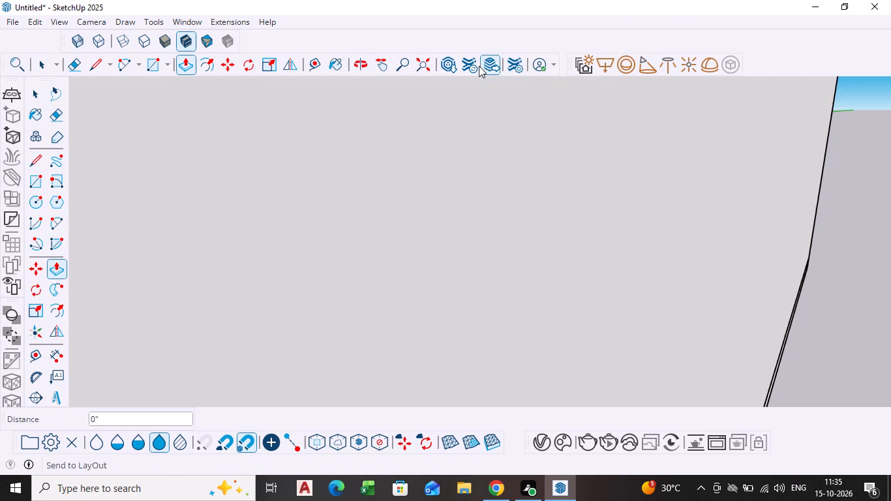
left_click(419, 66)
scroll(811, 202, "up", 8)
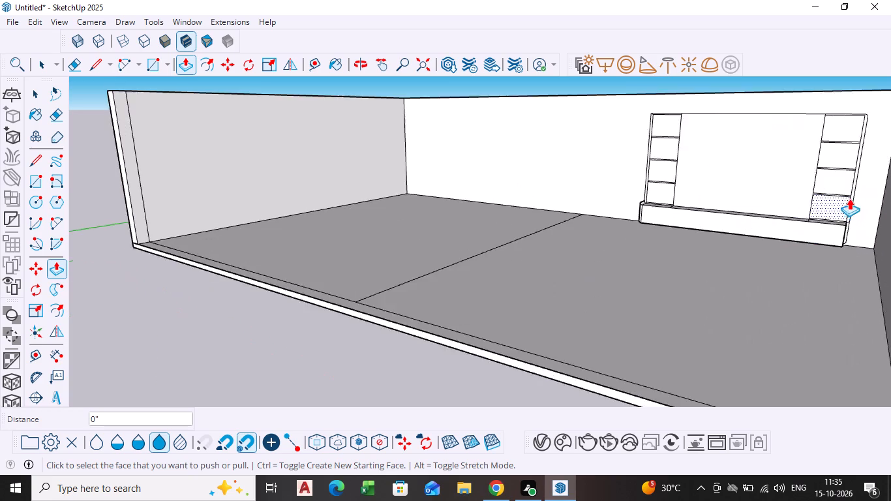
scroll(849, 198, "up", 16)
double_click(843, 222)
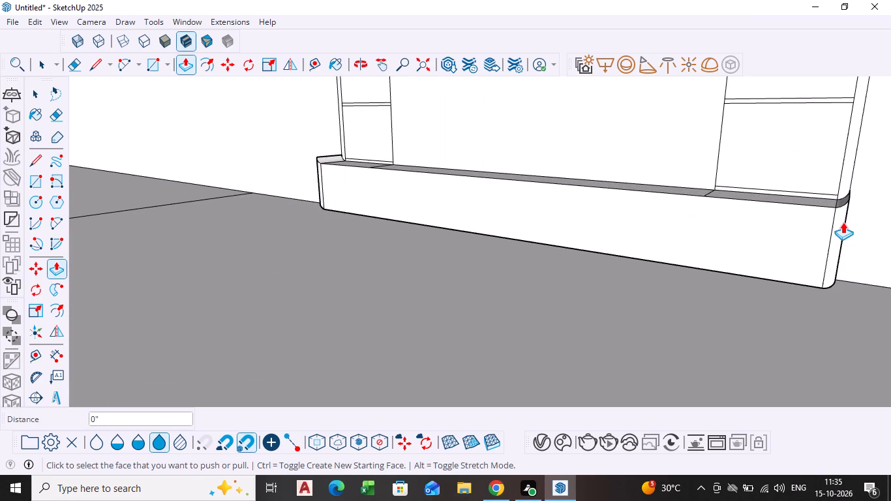
key("space")
Draw a two-point arc with about 5/16" bulge above the base's rounded corner farthest from the side wall, ending at the lowest shelf's corner.
middle_click_drag(572, 207, 678, 296)
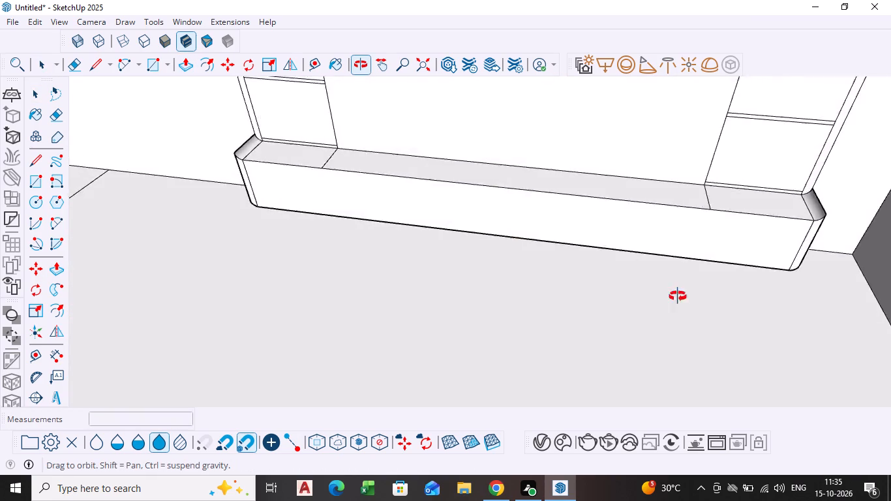
middle_click_drag(678, 296, 748, 281)
middle_click_drag(161, 217, 302, 215)
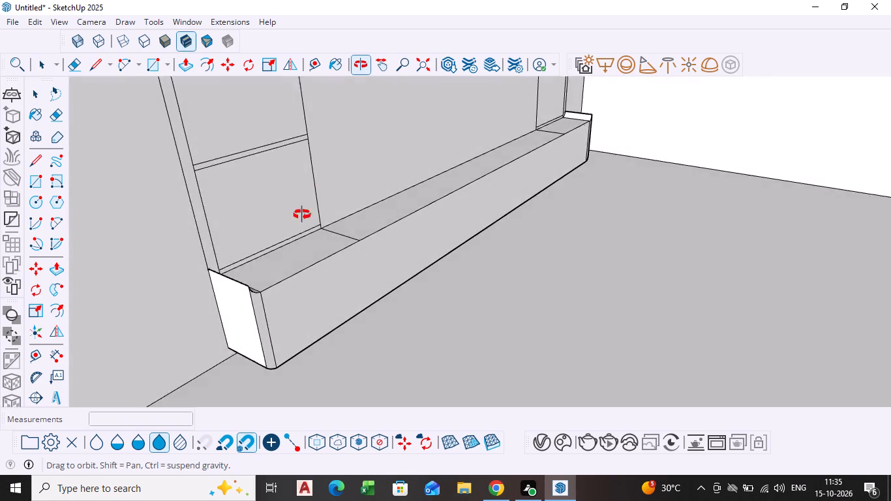
middle_click_drag(302, 215, 234, 256)
scroll(220, 273, "up", 9)
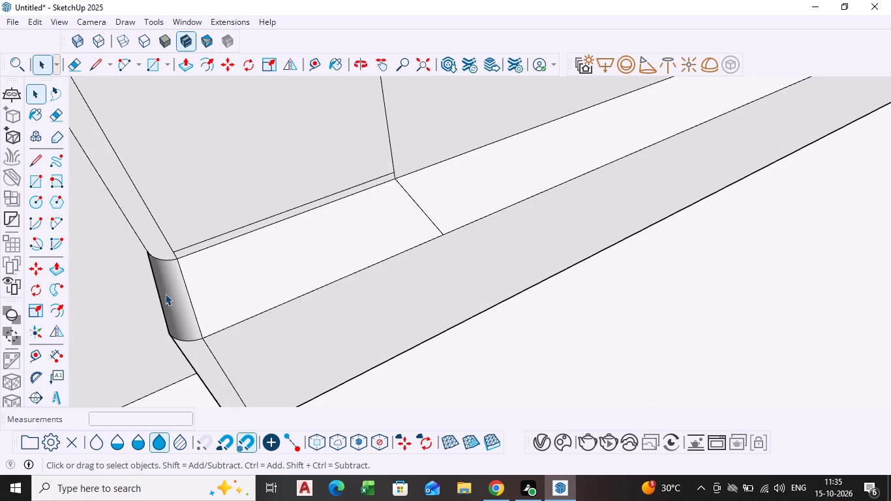
scroll(155, 252, "up", 3)
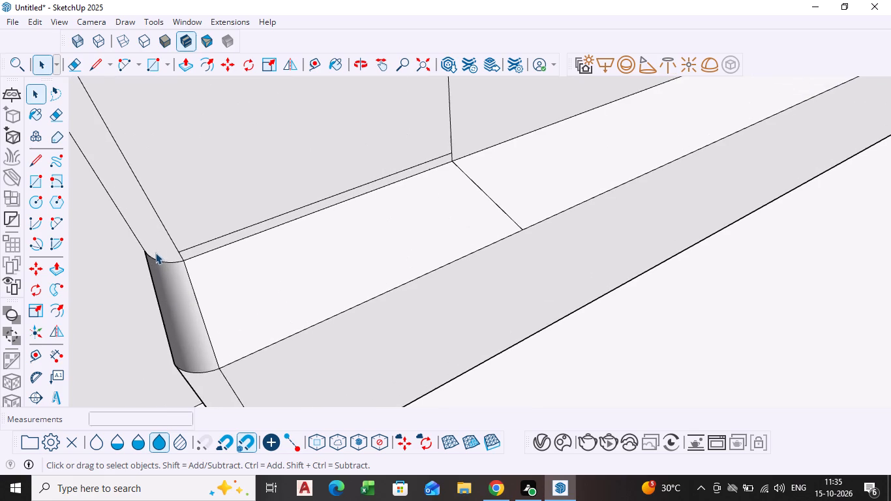
middle_click_drag(144, 255, 230, 114)
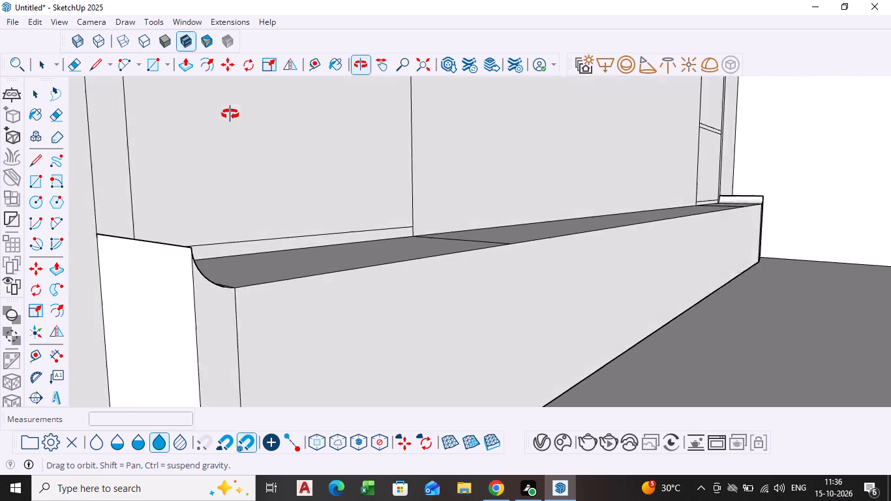
middle_click_drag(230, 114, 161, 138)
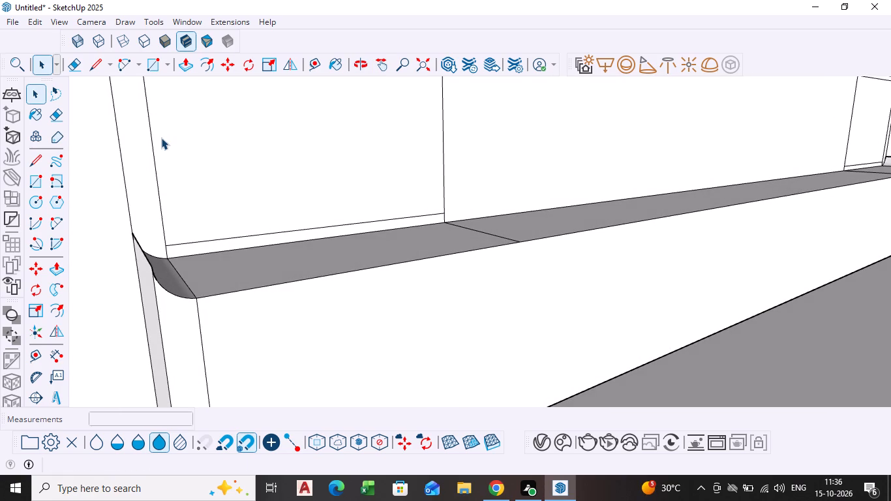
middle_click_drag(215, 208, 214, 208)
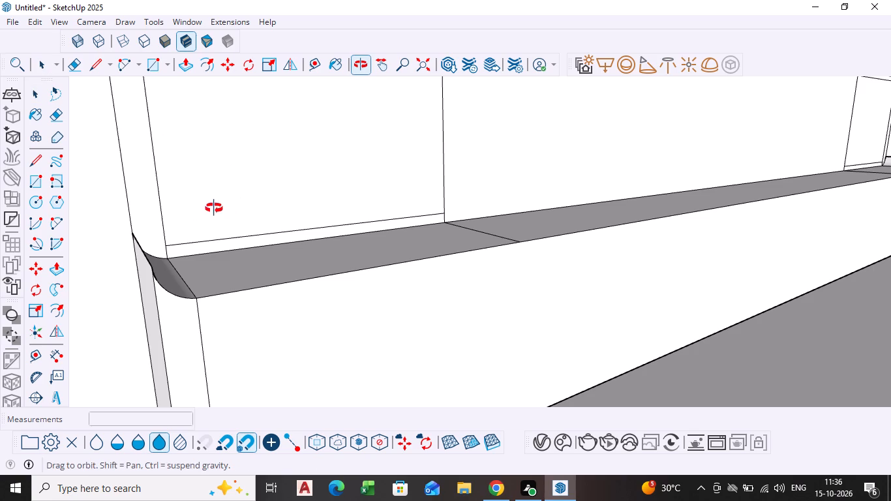
middle_click_drag(214, 208, 142, 237)
scroll(226, 199, "up", 3)
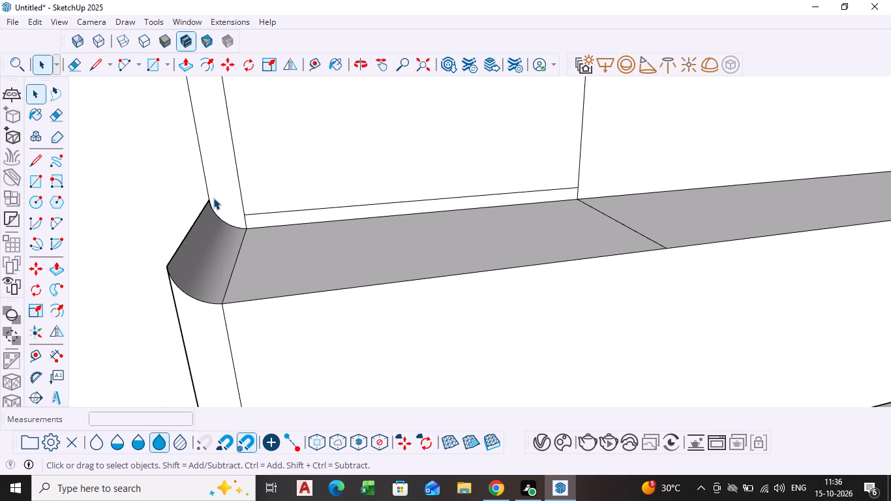
key("l")
scroll(213, 198, "up", 5)
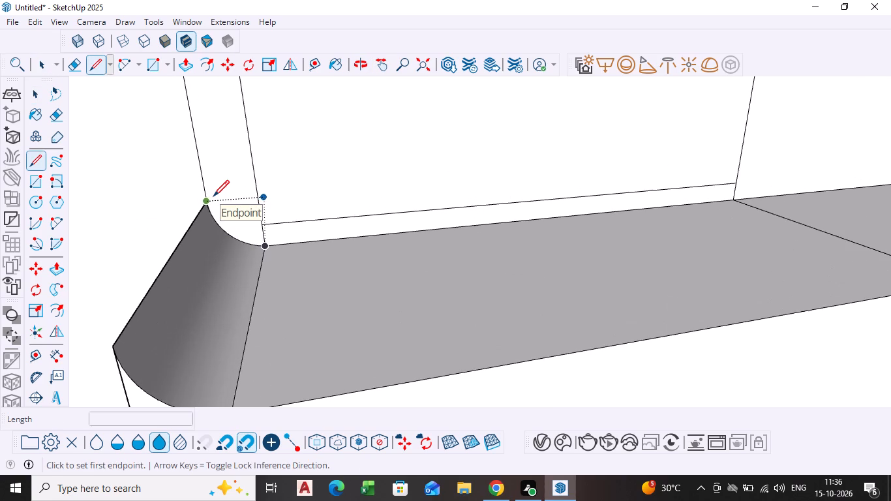
key("space")
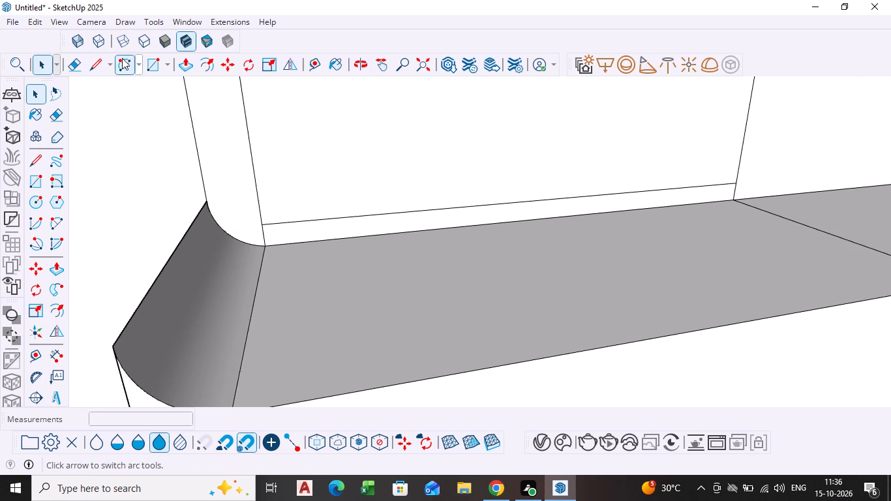
left_click(122, 62)
left_click(207, 202)
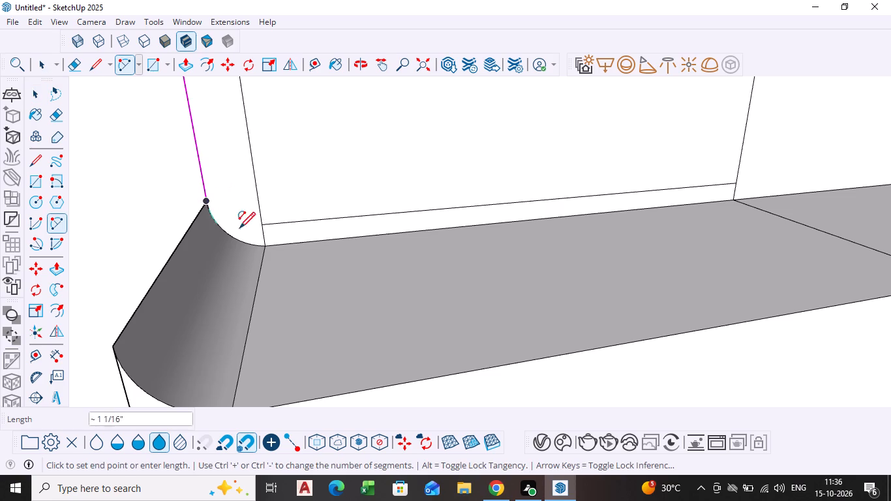
left_click(265, 226)
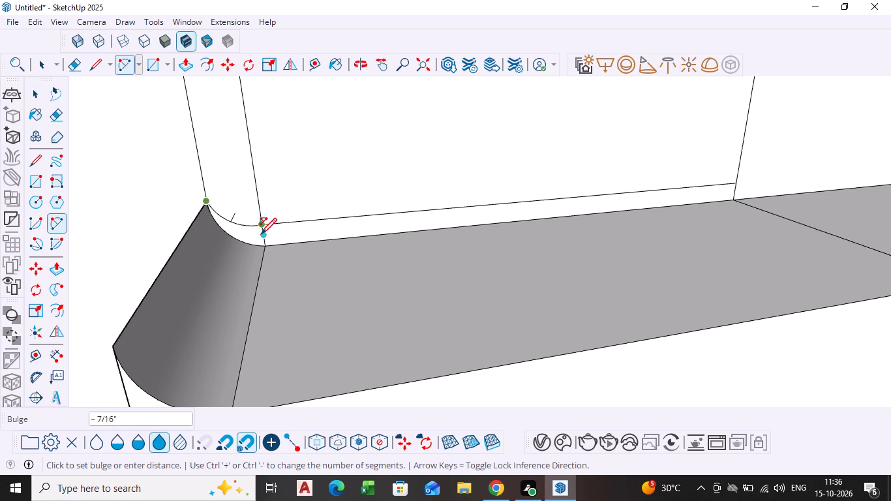
left_click(252, 234)
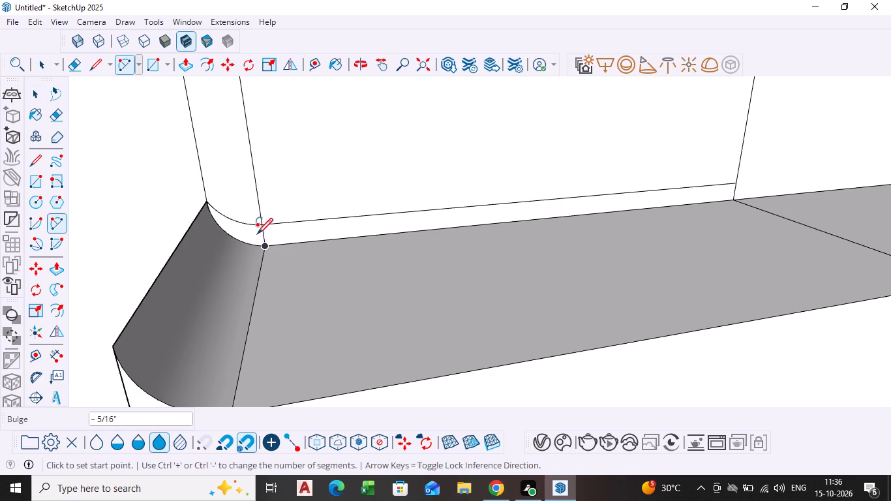
key("space")
Push/Pull the sliver between the two arcs outward to the front of the base at the end farthest from the side wall.
left_click(249, 232)
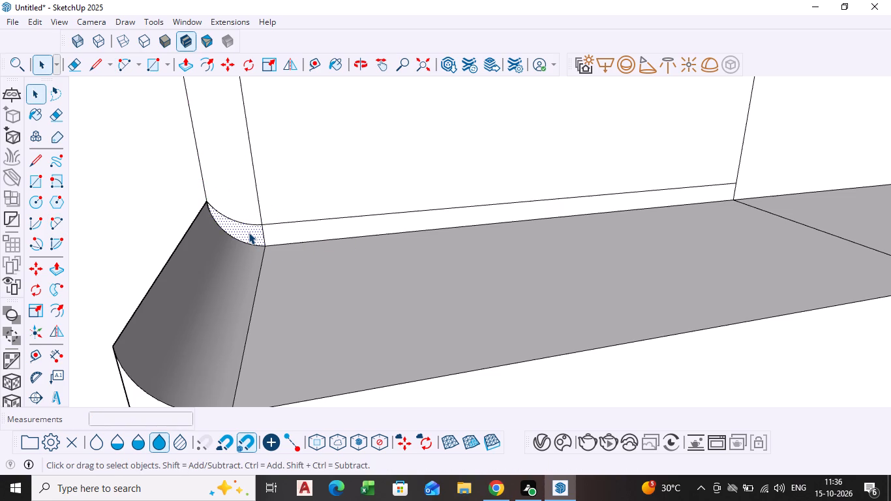
key("p")
left_click(249, 232)
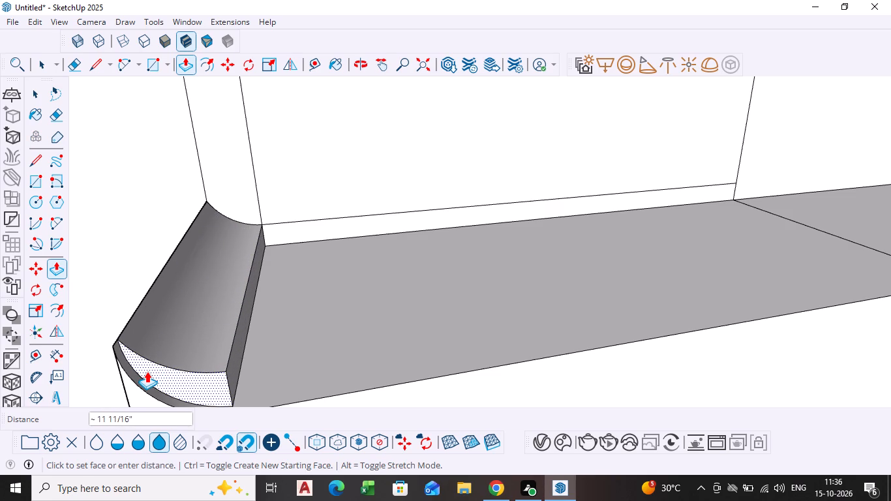
scroll(142, 378, "down", 2)
middle_click_drag(142, 378, 168, 301, "shift")
left_click(166, 311)
scroll(351, 329, "down", 6)
middle_click_drag(410, 314, 421, 264)
key("space")
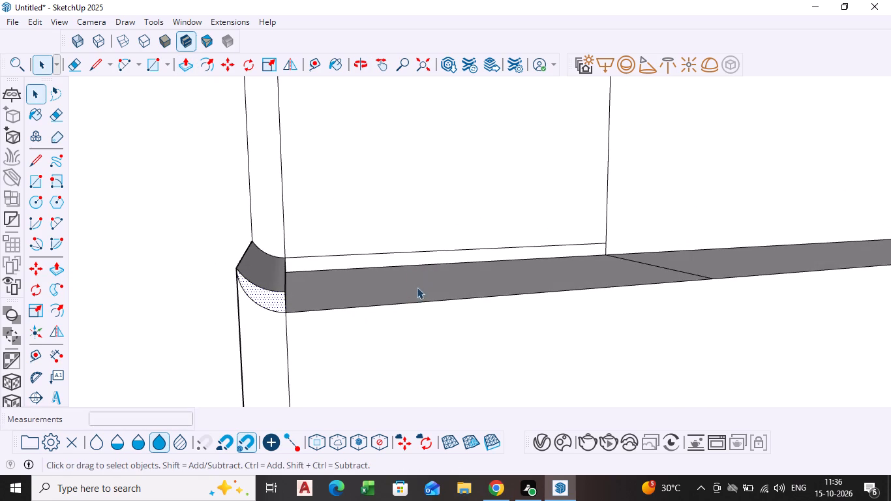
Push/Pull the base's top end section farthest from the side wall upward, level with the adjoining rounded corner strip.
scroll(433, 284, "down", 5)
middle_click_drag(525, 281, 400, 283, "shift")
scroll(385, 283, "down", 1)
middle_click_drag(382, 285, 338, 323)
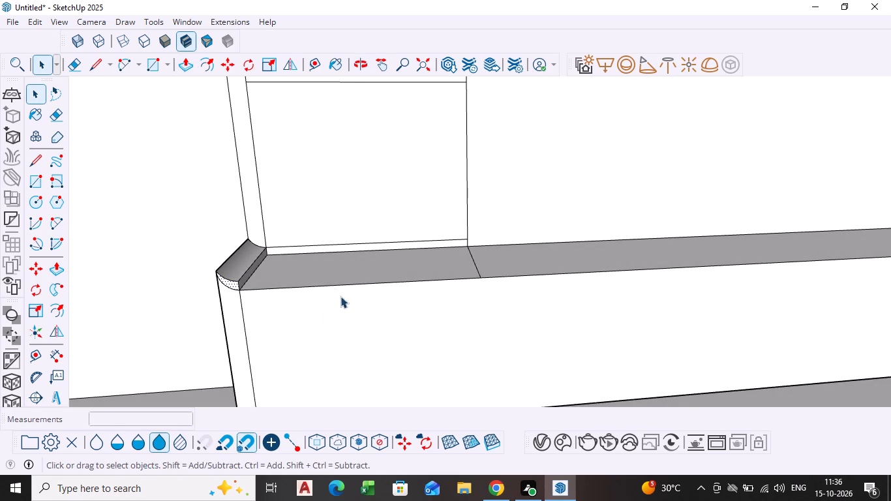
left_click(341, 277)
key("p")
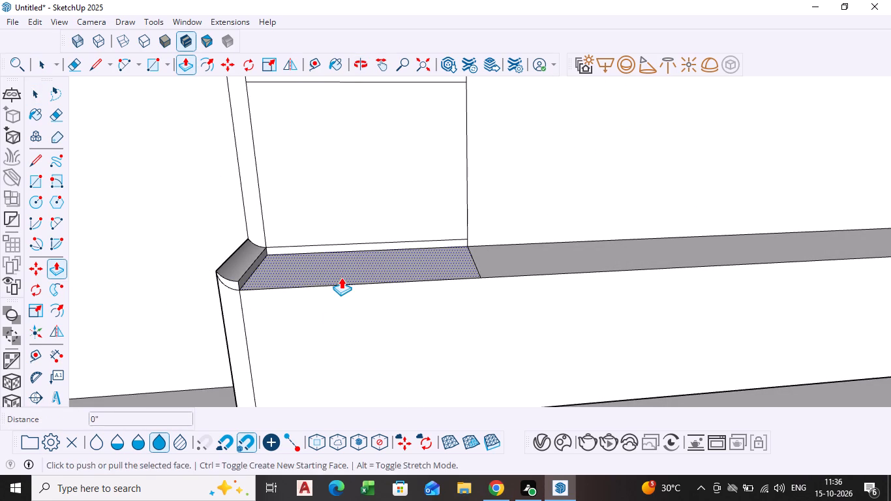
double_click(341, 277)
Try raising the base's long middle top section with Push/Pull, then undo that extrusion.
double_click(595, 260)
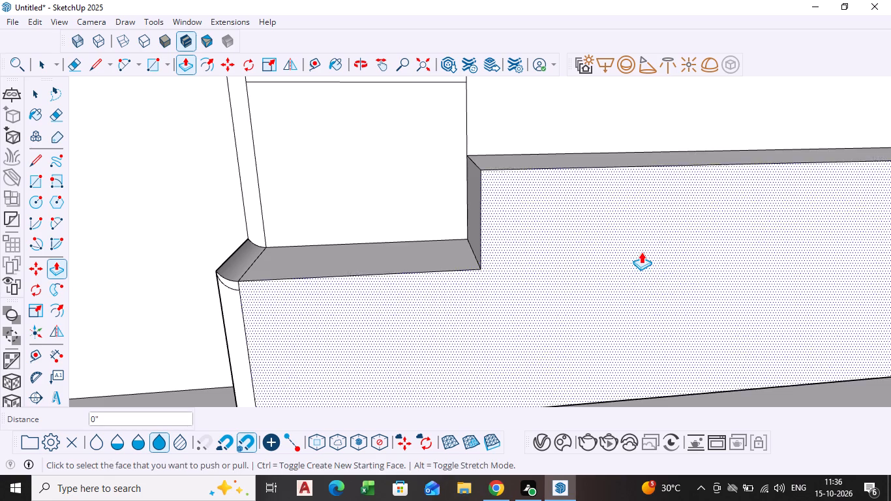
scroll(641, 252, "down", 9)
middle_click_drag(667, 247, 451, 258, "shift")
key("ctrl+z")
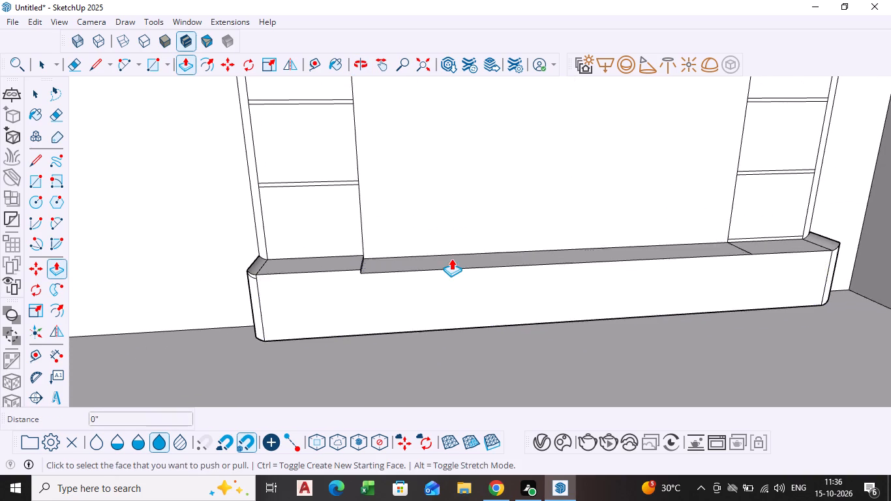
Push/Pull the base's middle top section up 1" to match the raised end, and bring the section nearest the side wall level with it.
scroll(454, 252, "down", 1)
middle_click_drag(453, 252, 429, 312)
left_click(440, 260)
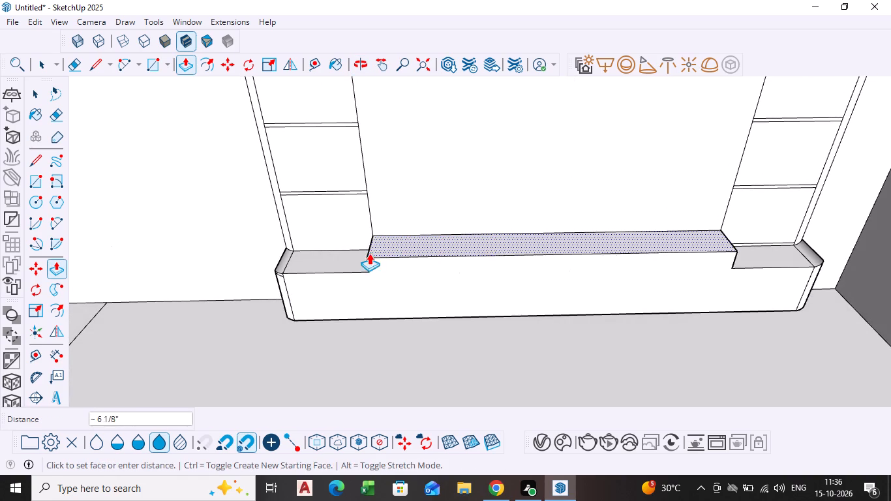
left_click(337, 258)
scroll(469, 246, "down", 3)
middle_click_drag(470, 246, 320, 286, "shift")
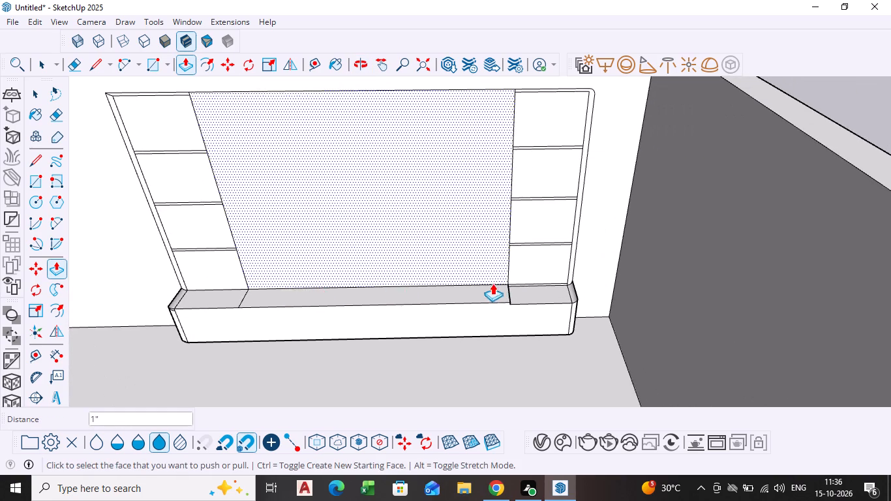
left_click(529, 289)
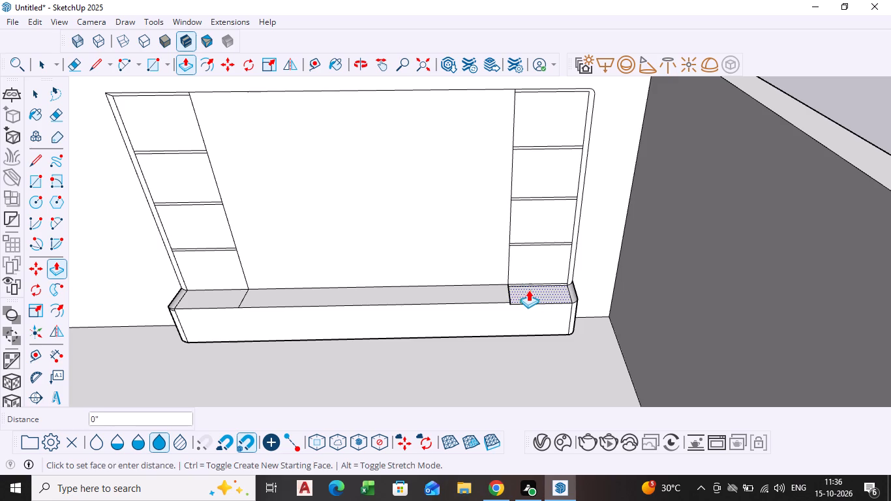
left_click(505, 285)
key("space")
Draw a two-point arc about 3 1/16" long with about 7/16" bulge above the base's rounded corner nearest the side wall.
scroll(579, 286, "up", 8)
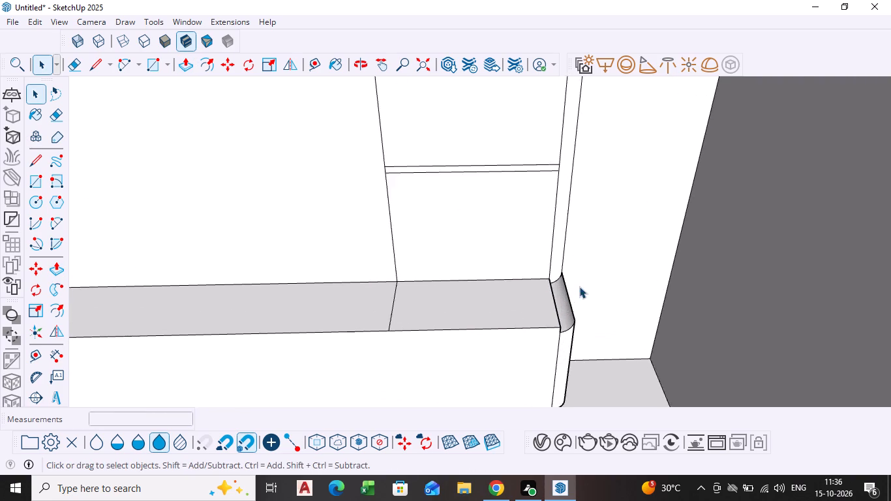
scroll(579, 286, "up", 16)
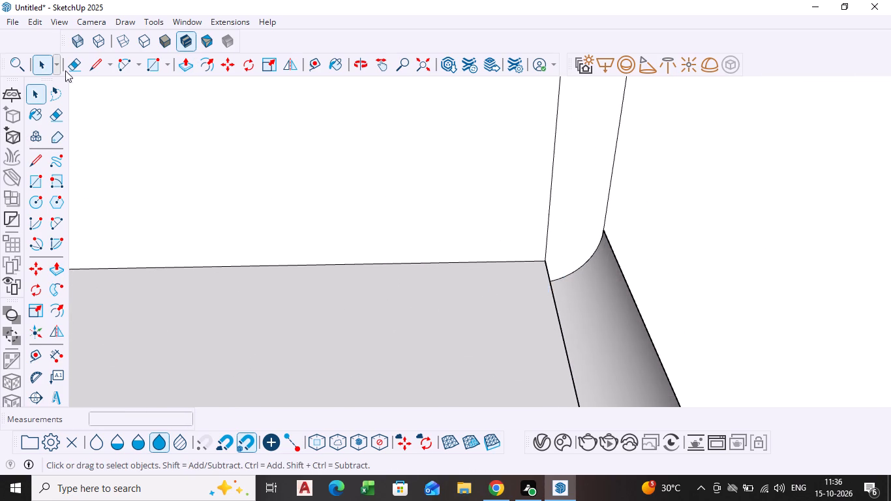
left_click(47, 220)
left_click(543, 264)
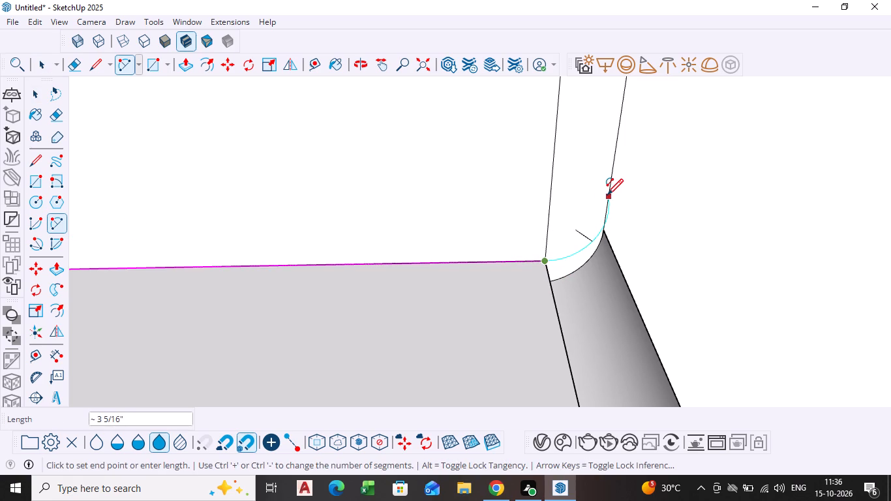
scroll(606, 204, "up", 5)
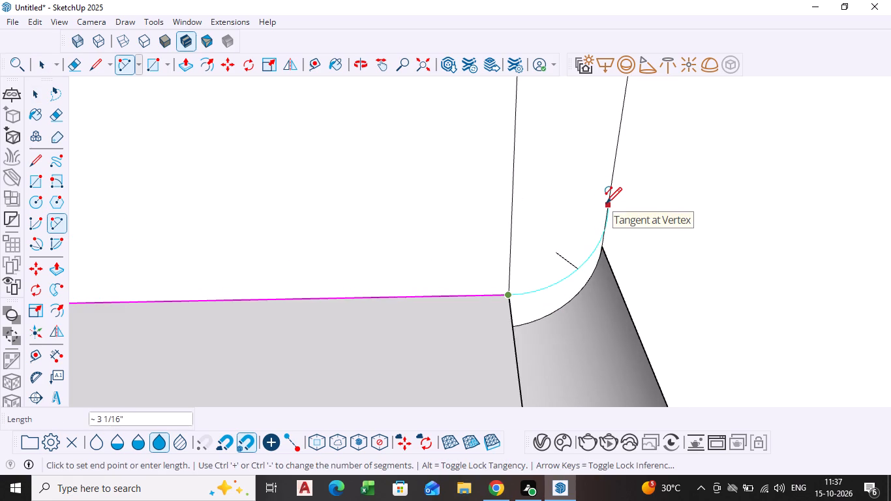
left_click(606, 205)
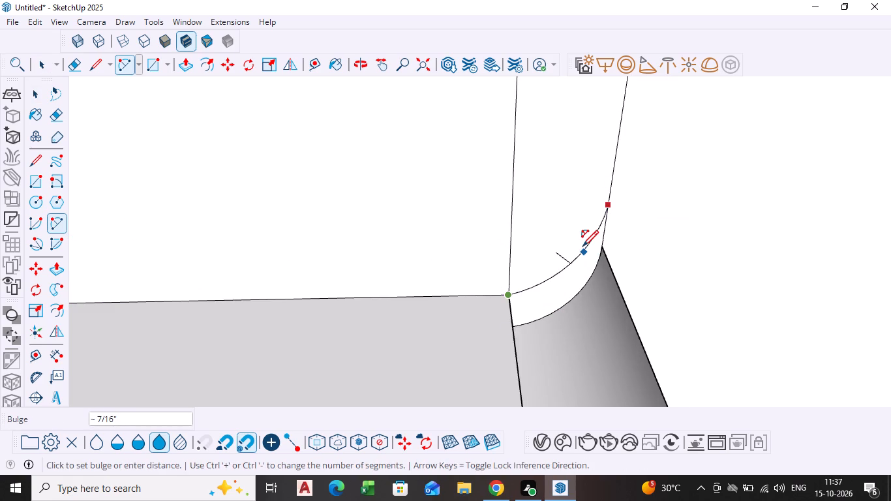
left_click(581, 249)
key("space")
Push/Pull the sliver between the arcs at the corner nearest the side wall outward 1', flush with the base front.
left_click(570, 273)
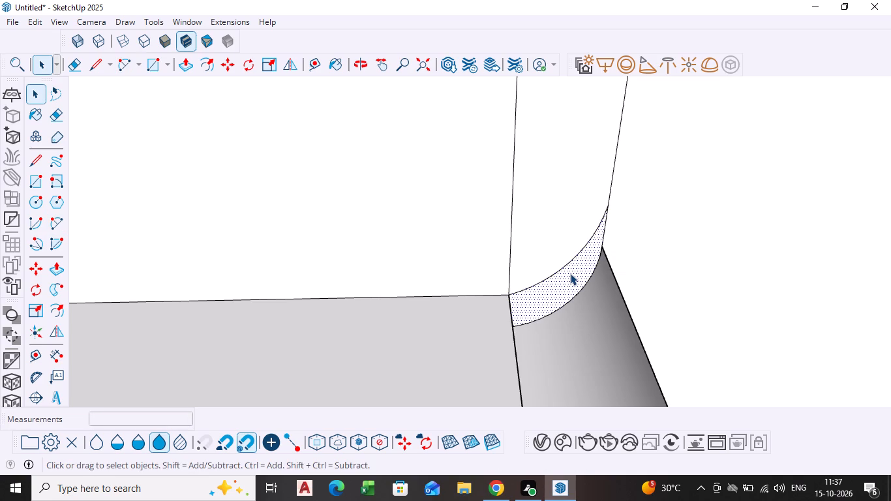
key("p")
left_click(570, 273)
scroll(571, 333, "down", 13)
middle_click_drag(571, 333, 565, 311, "shift")
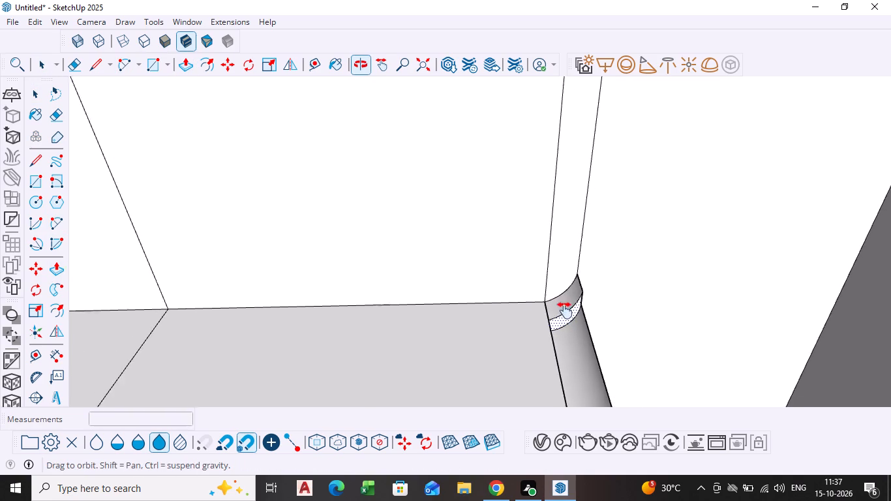
middle_click_drag(565, 311, 531, 165, "shift")
left_click(543, 261)
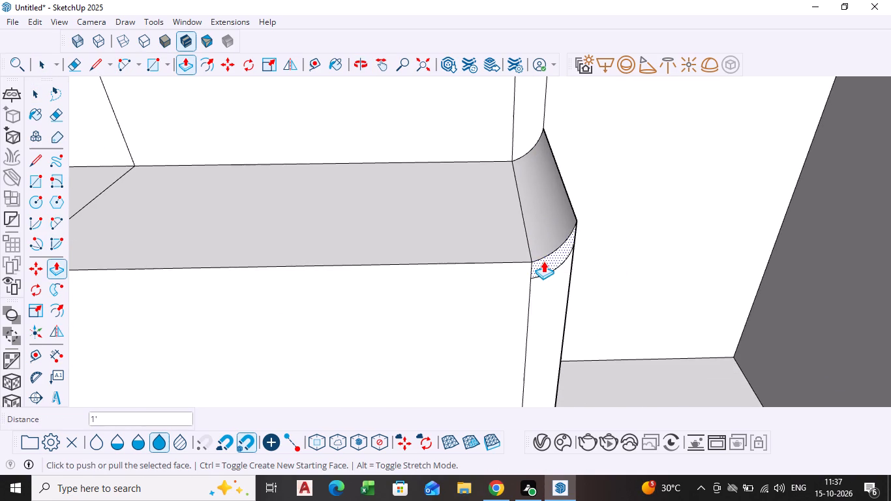
Delete the seam edge along the upper part of the base's end face nearest the side wall.
scroll(652, 303, "down", 2)
middle_click_drag(646, 303, 506, 243)
scroll(506, 243, "up", 1)
key("space")
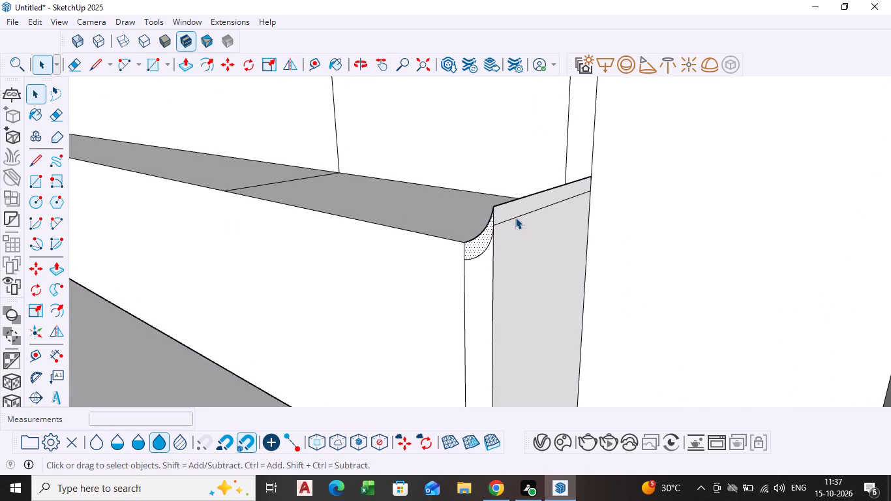
left_click(515, 217)
key("Delete")
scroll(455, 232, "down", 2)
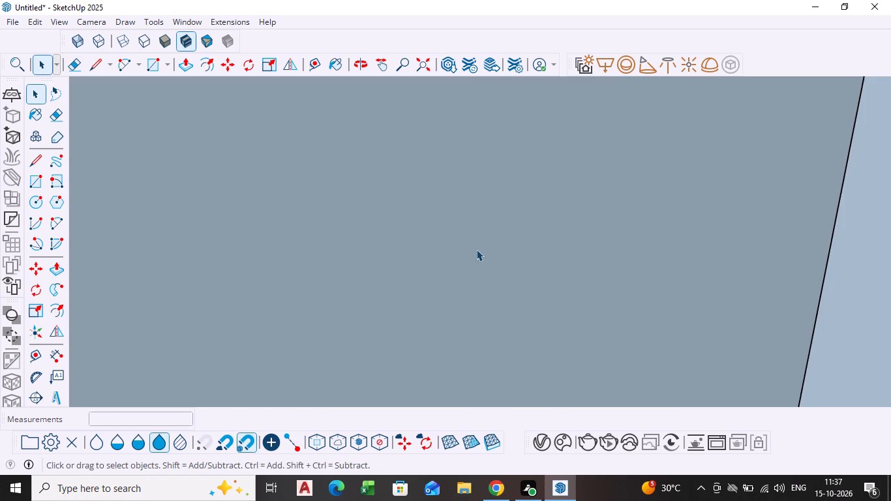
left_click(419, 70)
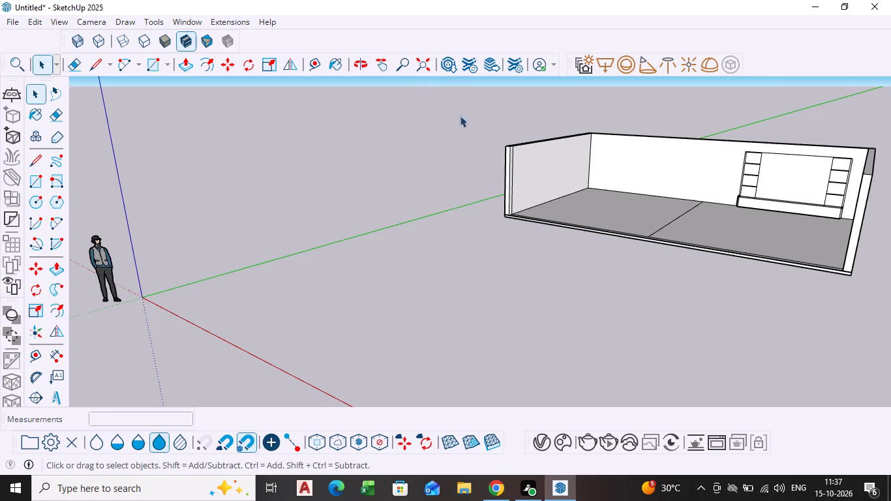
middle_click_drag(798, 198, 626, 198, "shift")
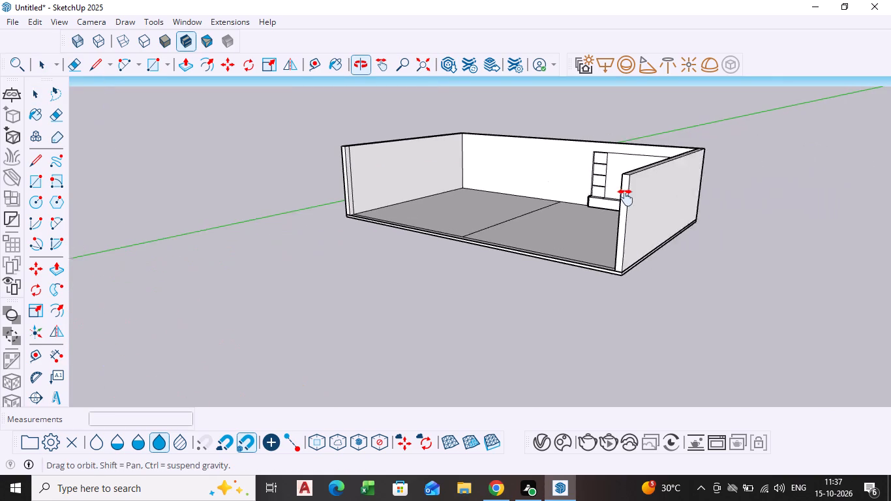
Delete the arc seam edge just below the top of the base's rounded corner nearest the side wall.
middle_click_drag(626, 198, 625, 198, "shift")
middle_click_drag(554, 234, 664, 247)
scroll(641, 197, "up", 16)
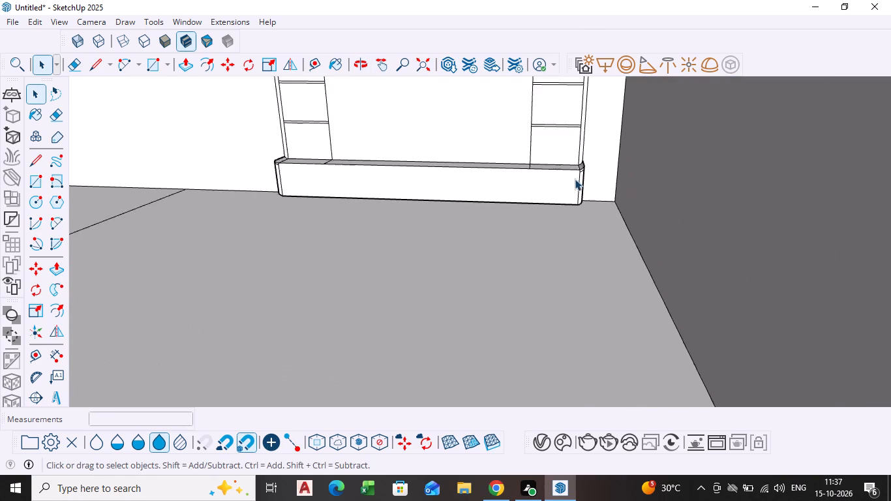
scroll(575, 179, "up", 15)
left_click(601, 166)
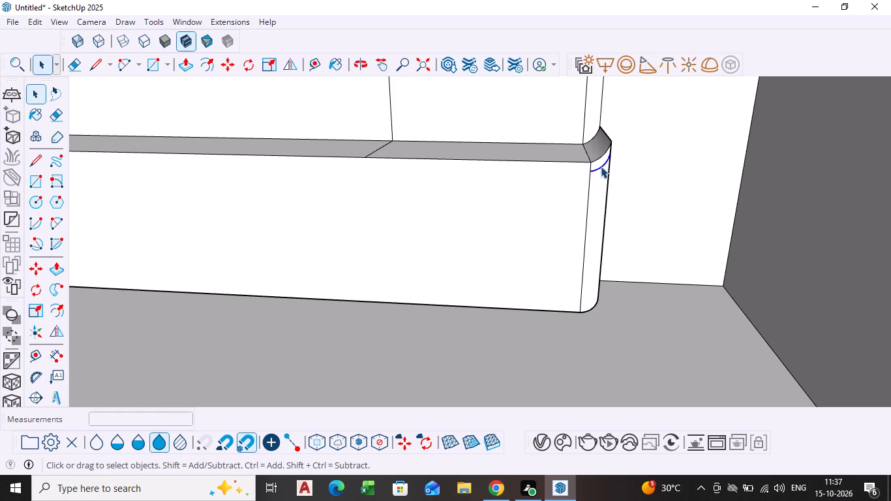
key("Delete")
Delete the matching arc seam edge on the base's rounded corner farthest from the side wall.
scroll(481, 182, "down", 3)
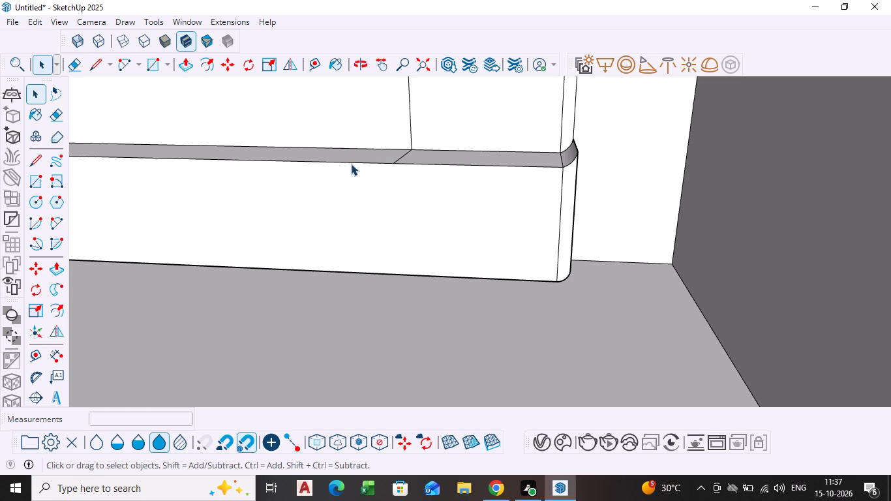
middle_click_drag(351, 164, 890, 173, "shift")
middle_click_drag(116, 171, 200, 192)
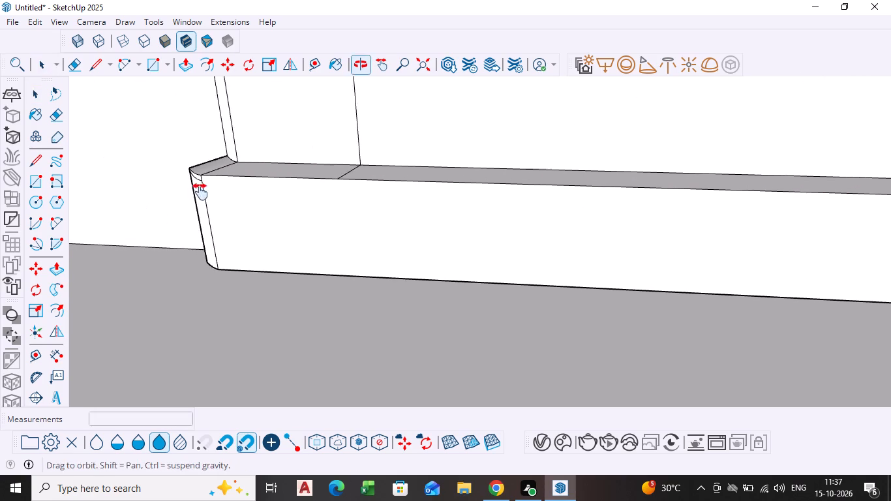
middle_click_drag(200, 192, 202, 192)
scroll(202, 192, "up", 10)
left_click(197, 160)
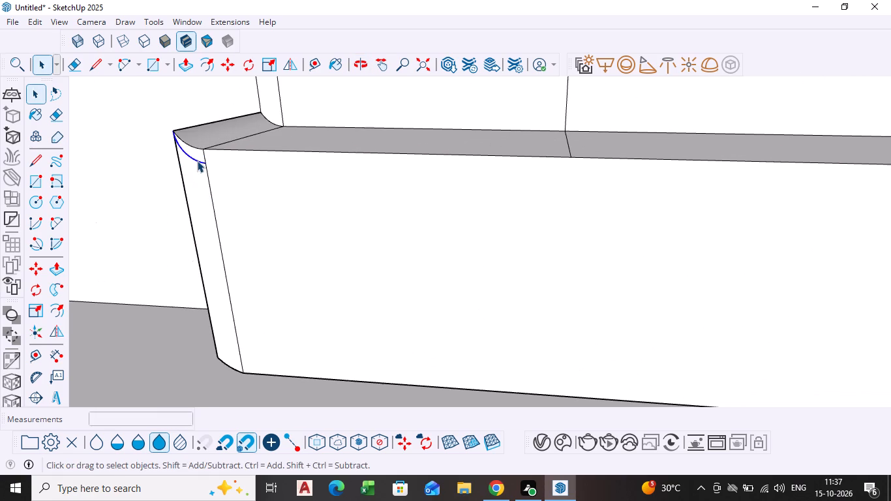
key("Delete")
Push/Pull the outer vertical strip of the shelf column farthest from the side wall outward 1', flush with the base front.
scroll(260, 177, "down", 9)
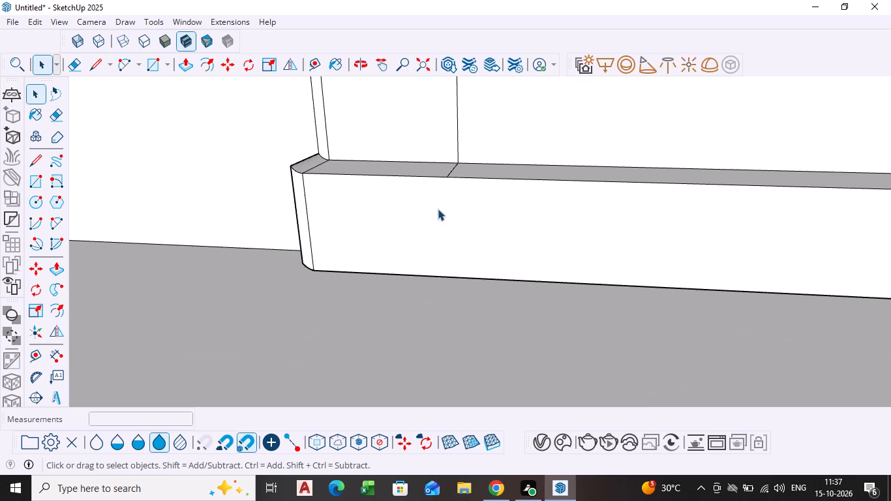
scroll(438, 209, "down", 6)
scroll(589, 241, "down", 2)
middle_click_drag(589, 241, 485, 356, "shift")
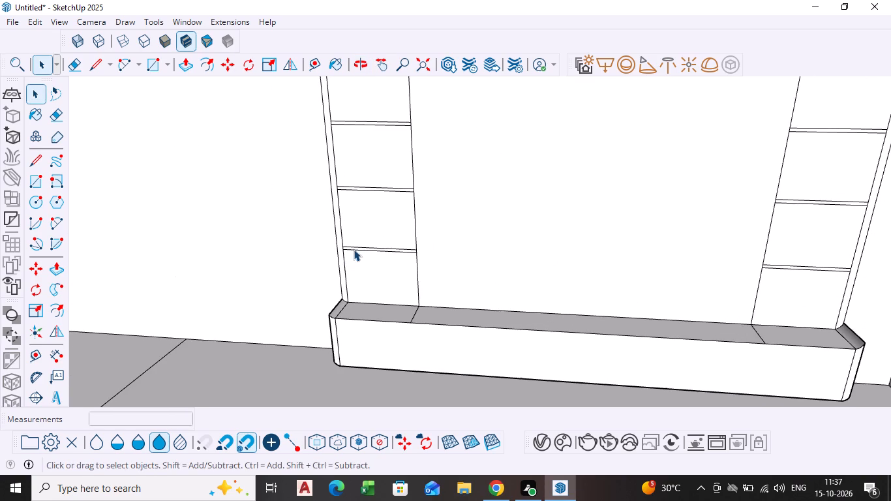
scroll(354, 249, "down", 1)
middle_click_drag(354, 249, 425, 262)
scroll(393, 209, "down", 5)
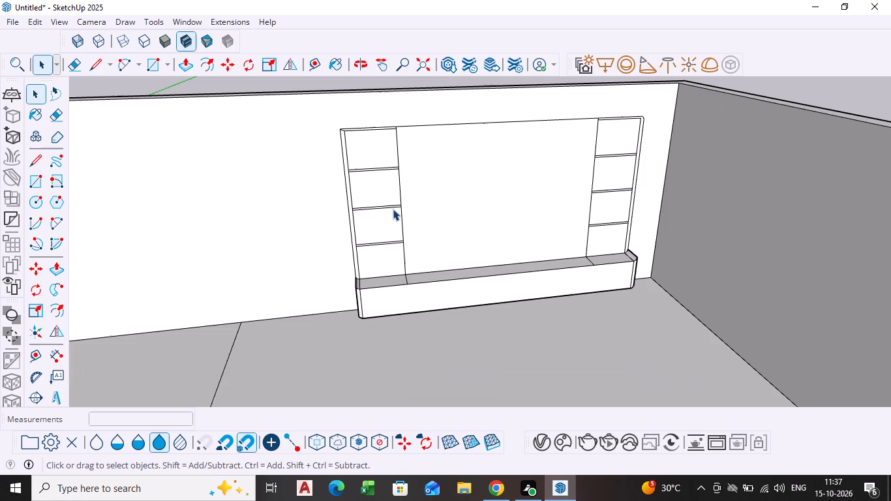
middle_click_drag(393, 209, 372, 244, "shift")
scroll(331, 227, "up", 4)
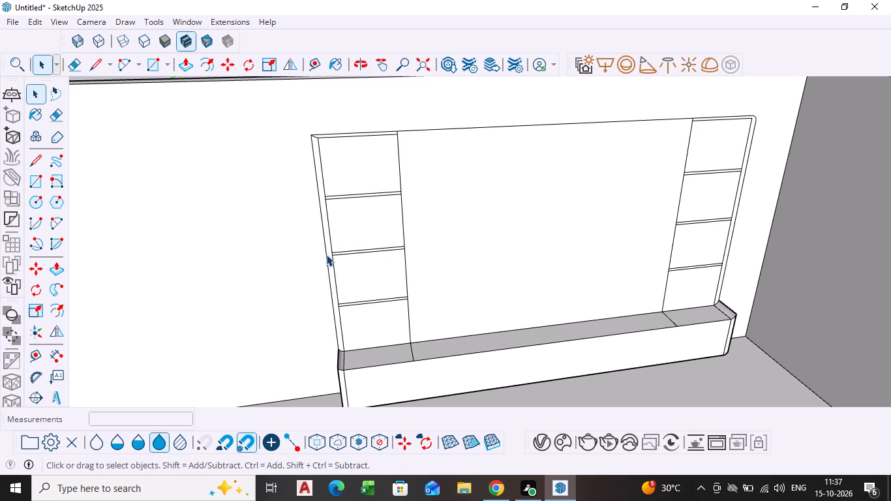
left_click(327, 254)
scroll(327, 254, "up", 4)
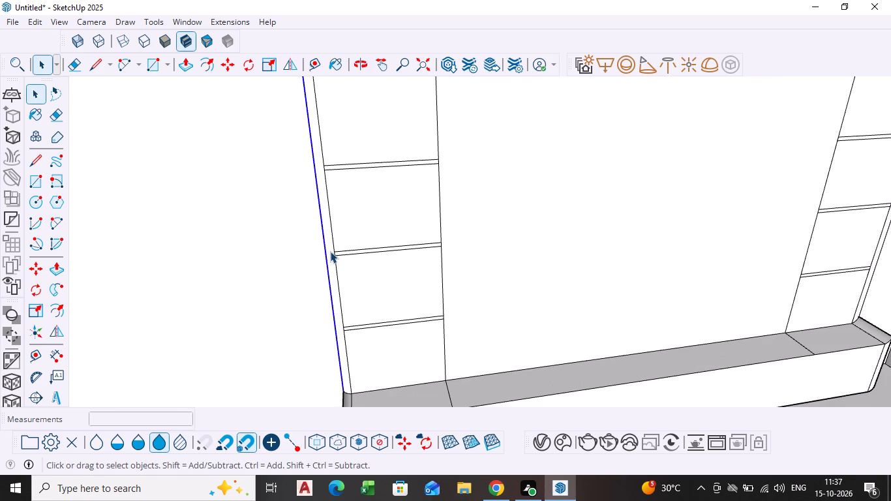
left_click(330, 251)
scroll(330, 251, "down", 2)
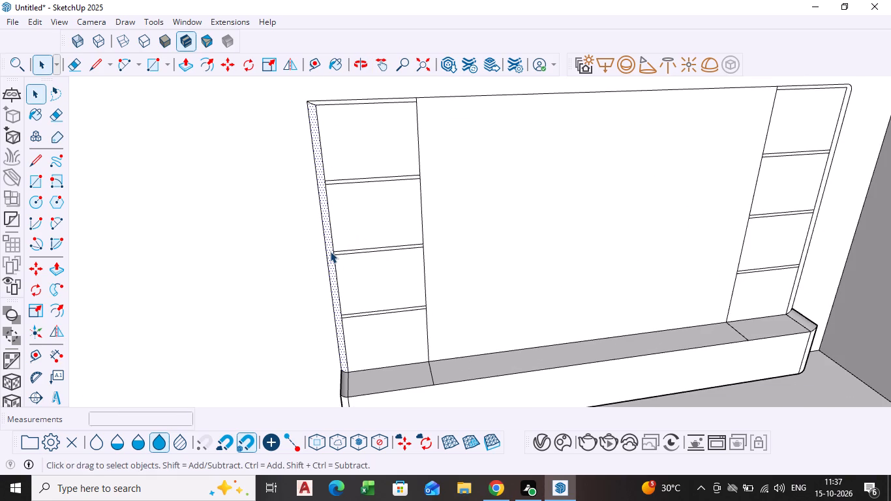
key("p")
left_click(330, 251)
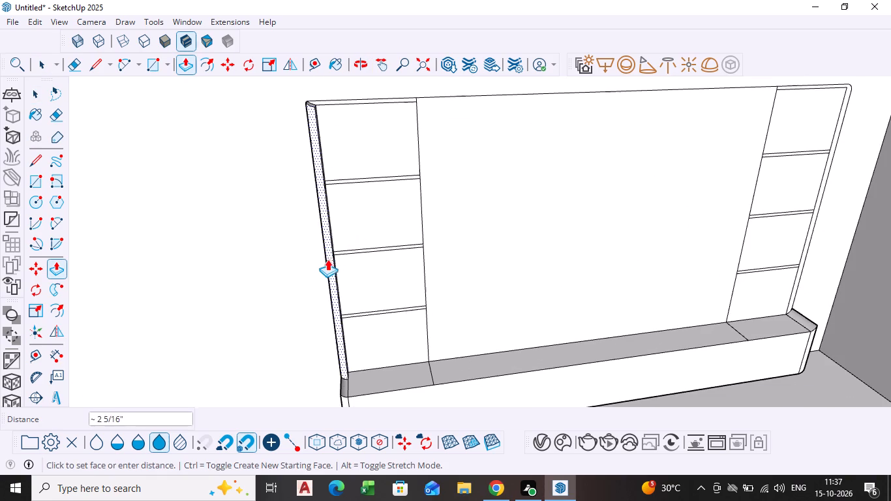
left_click(324, 270)
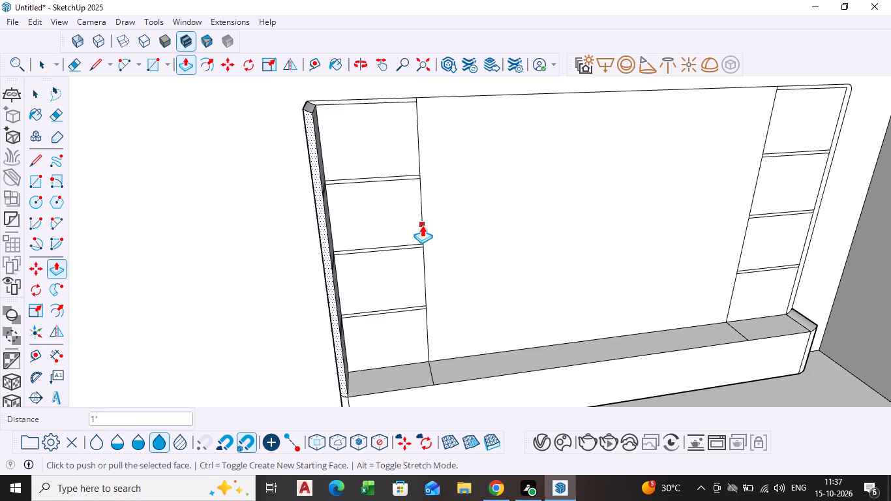
Push/Pull the joined outer side and top strip of the shelf column nearest the side wall outward 1'.
scroll(422, 225, "down", 2)
middle_click_drag(422, 225, 319, 245, "shift")
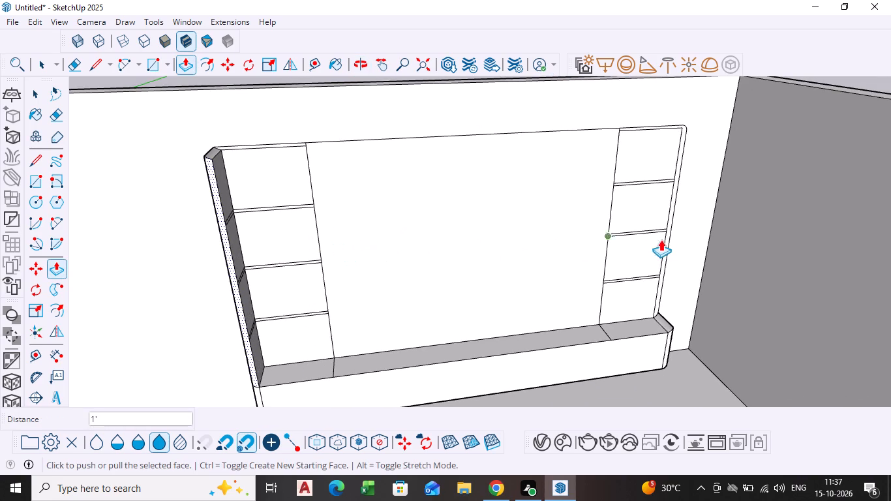
scroll(670, 239, "up", 4)
key("space")
left_click(665, 243)
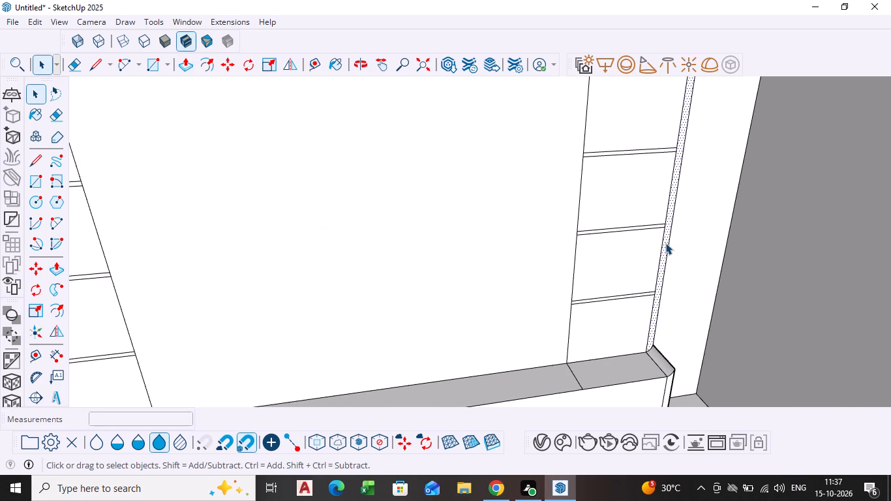
key("p")
left_click(665, 243)
scroll(684, 284, "down", 2)
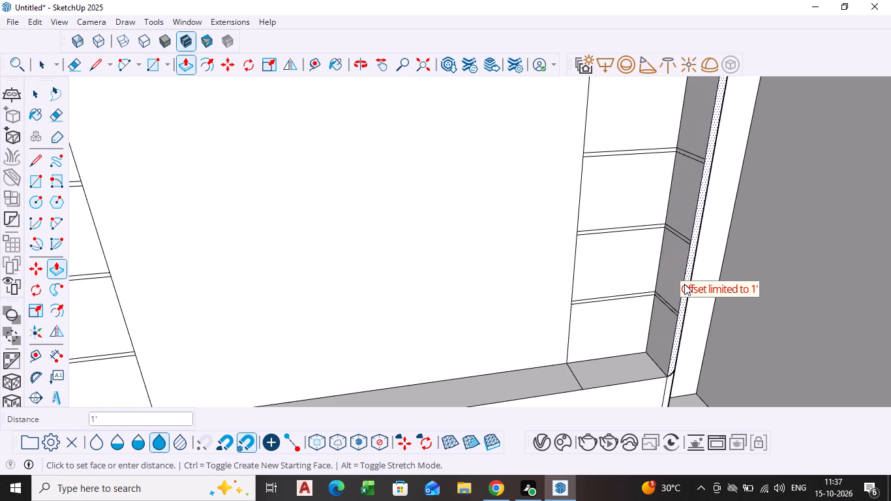
scroll(684, 284, "down", 7)
left_click(684, 284)
scroll(549, 332, "down", 5)
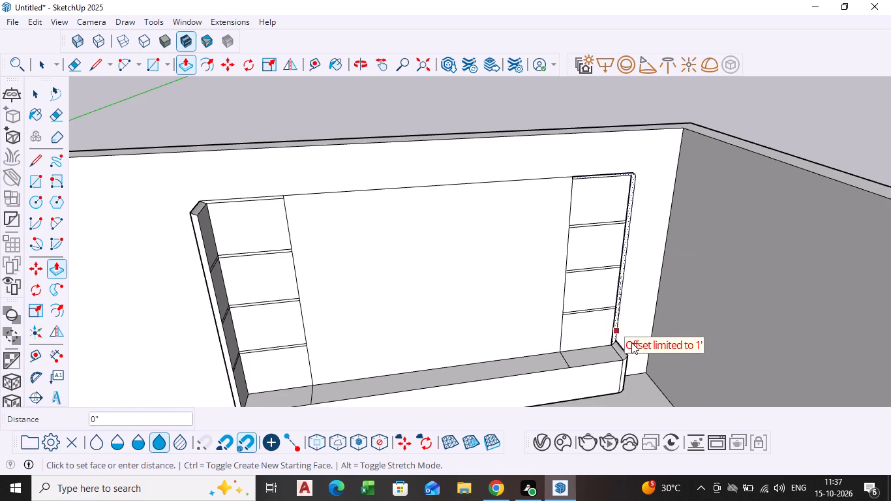
left_click(657, 366)
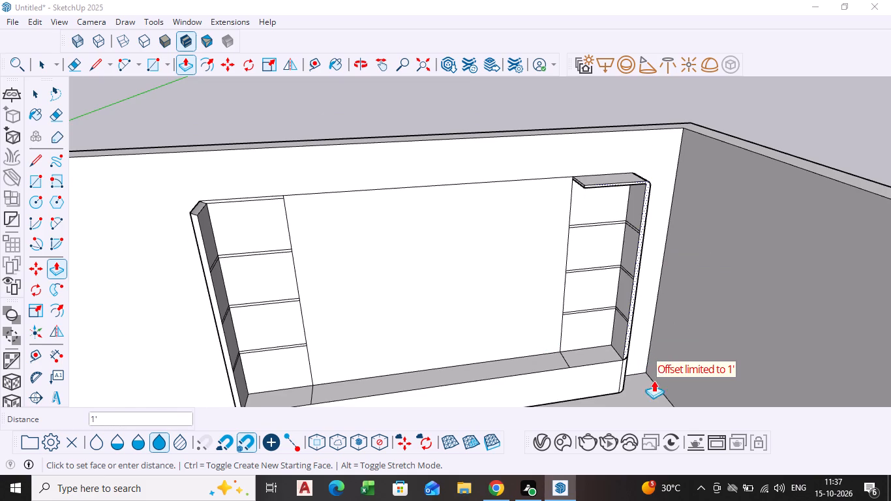
left_click(636, 395)
key("space")
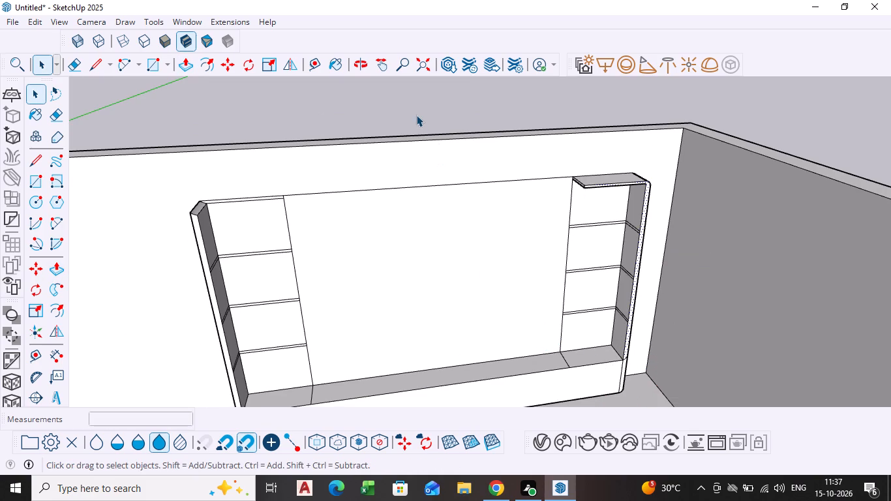
left_click(367, 105)
Push/Pull the top strip of the shelf column farthest from the side wall outward 1', flush with its side panel.
middle_click_drag(194, 254, 258, 222)
scroll(217, 194, "up", 2)
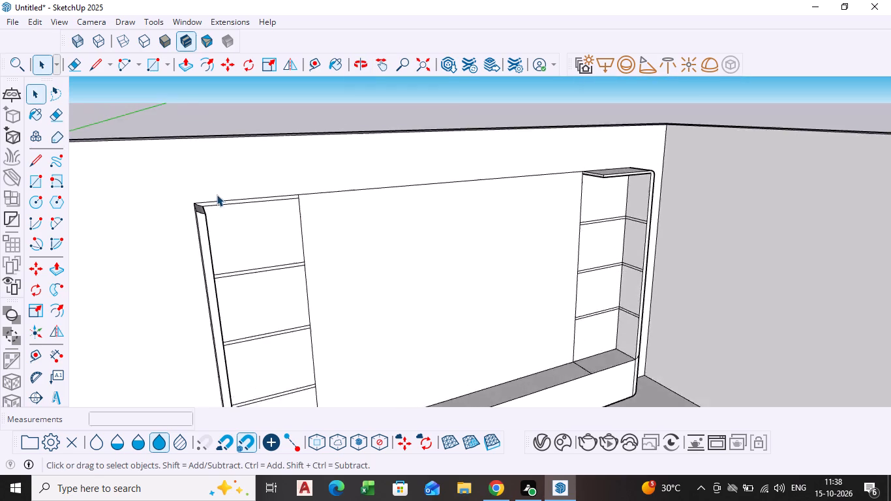
scroll(217, 194, "up", 8)
left_click(226, 207)
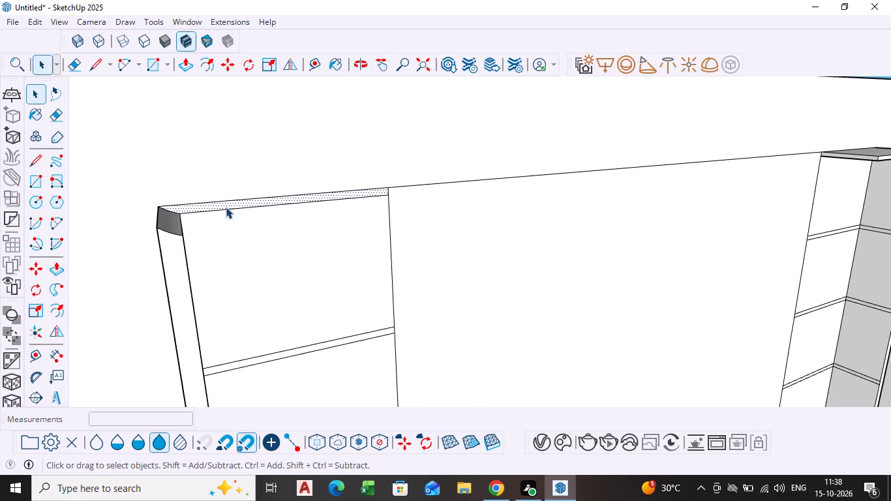
key("p")
left_click(226, 207)
left_click(215, 239)
Examine the extruded side and top panels of both shelf columns from several angles.
scroll(224, 271, "down", 4)
middle_click_drag(224, 271, 209, 238)
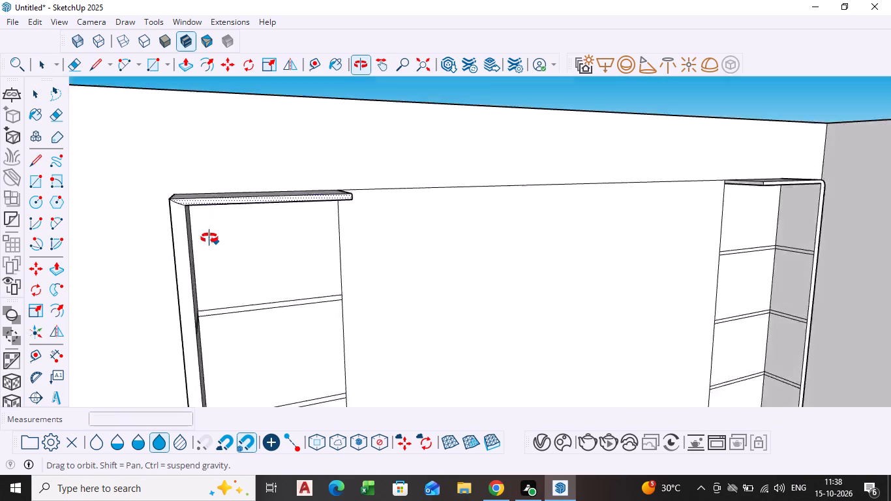
middle_click_drag(209, 238, 269, 267)
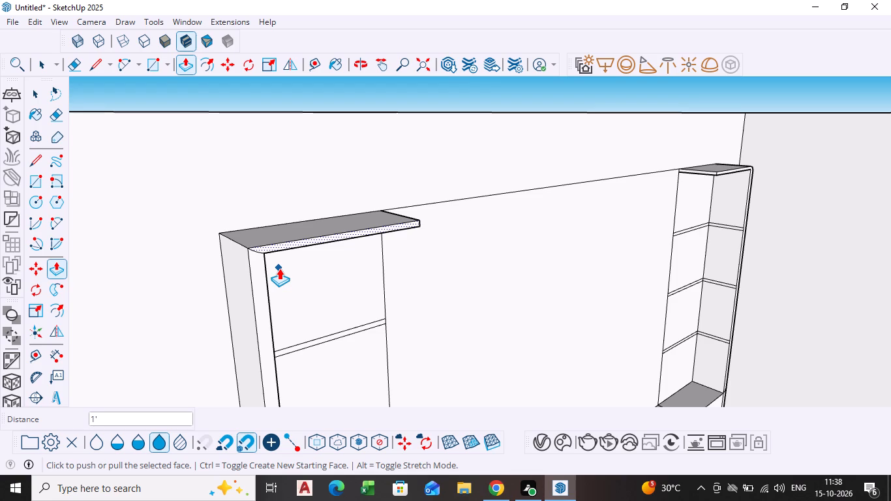
scroll(311, 310, "down", 4)
middle_click_drag(319, 308, 258, 292)
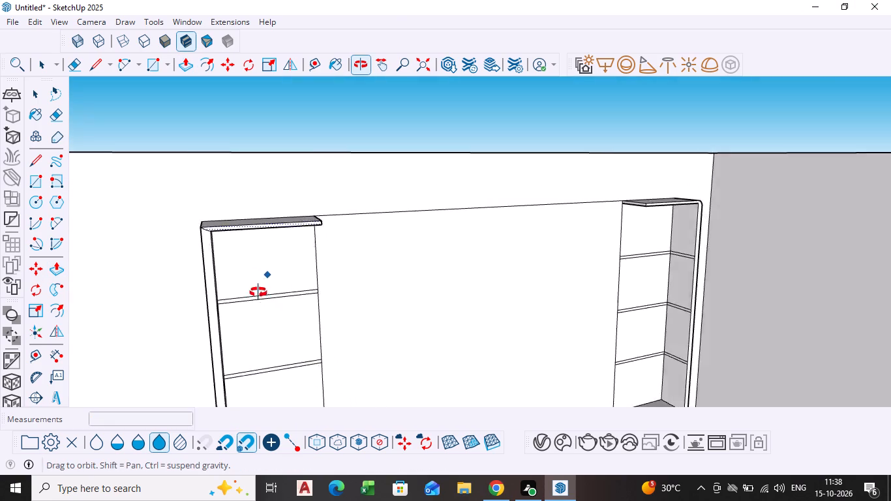
middle_click_drag(258, 292, 223, 259)
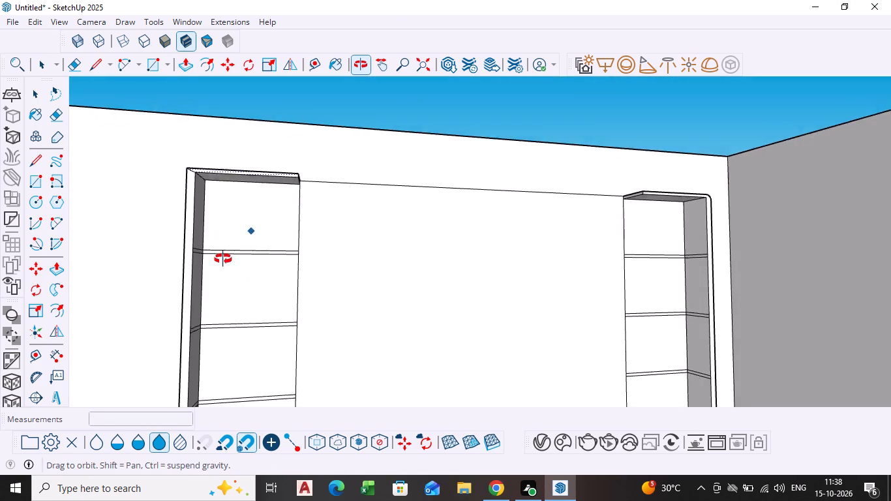
middle_click_drag(223, 259, 220, 273)
scroll(172, 204, "up", 8)
scroll(499, 250, "down", 9)
middle_click_drag(554, 272, 542, 272, "shift")
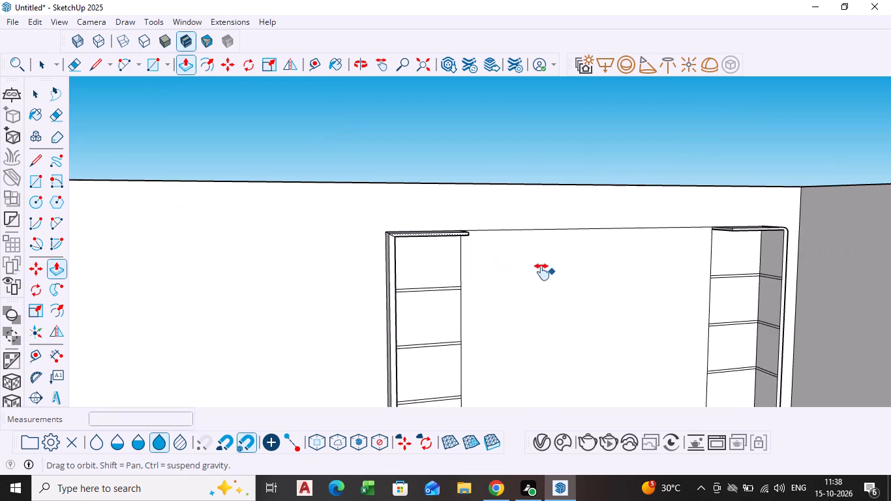
middle_click_drag(542, 272, 427, 232, "shift")
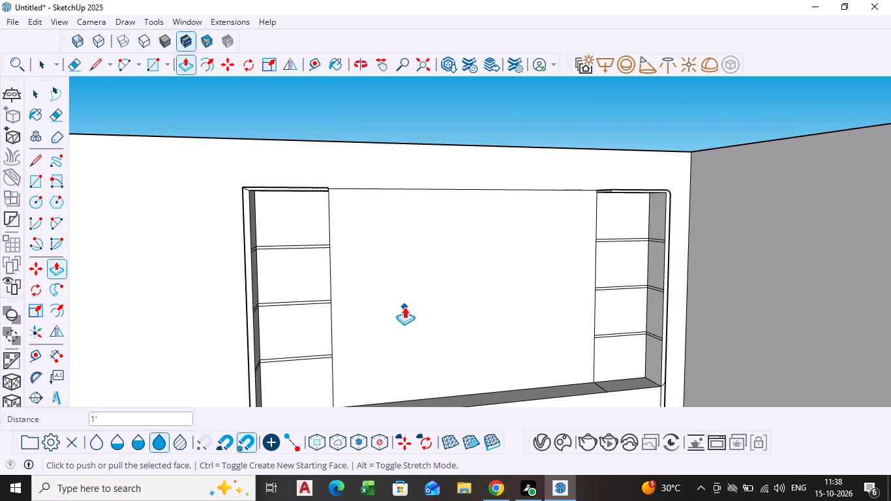
Push/Pull the uppermost shelf strip in the column farthest from the side wall outward 1', flush with the side panel.
scroll(648, 288, "up", 5)
middle_click_drag(576, 155, 555, 191)
scroll(555, 191, "down", 4)
scroll(183, 230, "up", 5)
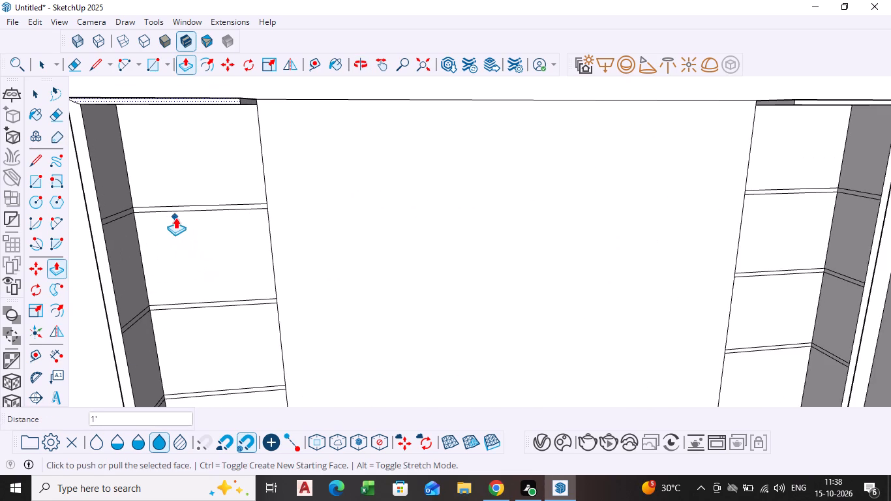
key("space")
left_click(179, 210)
scroll(179, 210, "up", 5)
left_click(181, 207)
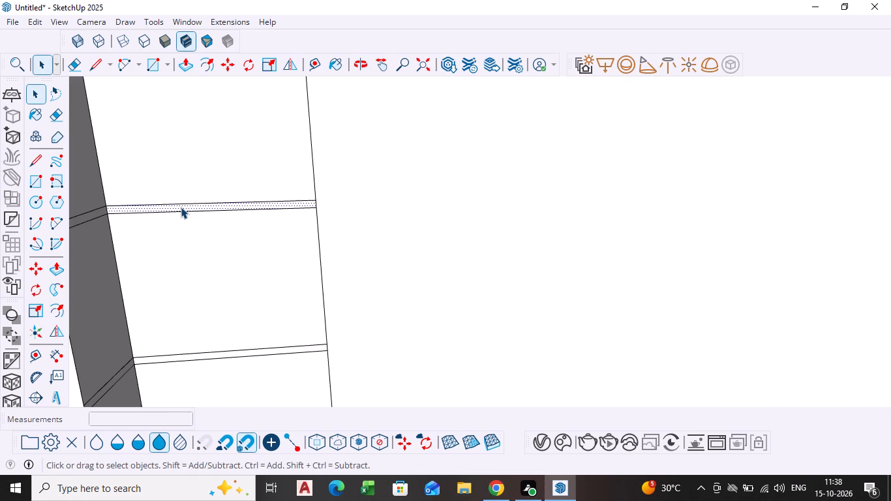
key("p")
left_click(181, 207)
scroll(123, 231, "down", 10)
middle_click_drag(125, 228, 142, 215, "shift")
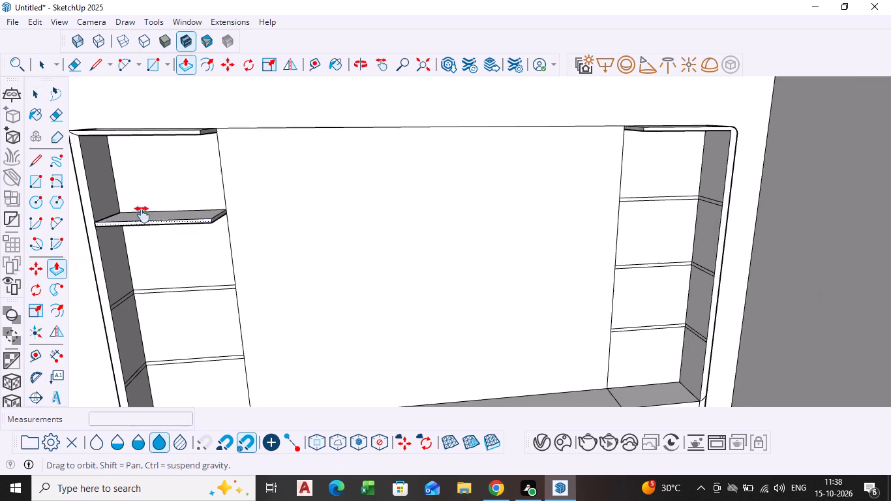
middle_click_drag(142, 215, 161, 207, "shift")
left_click(148, 215)
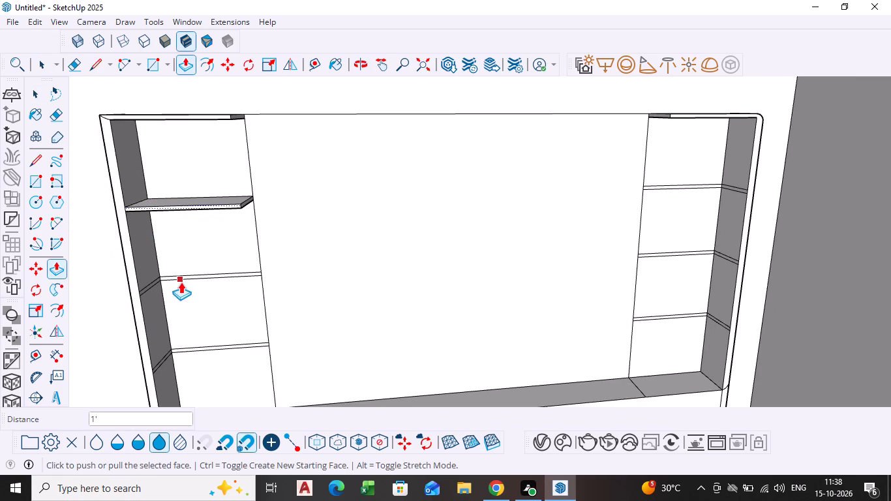
Push/Pull the second shelf strip from the top in the same column outward by the same 1'.
scroll(181, 282, "up", 9)
double_click(184, 264)
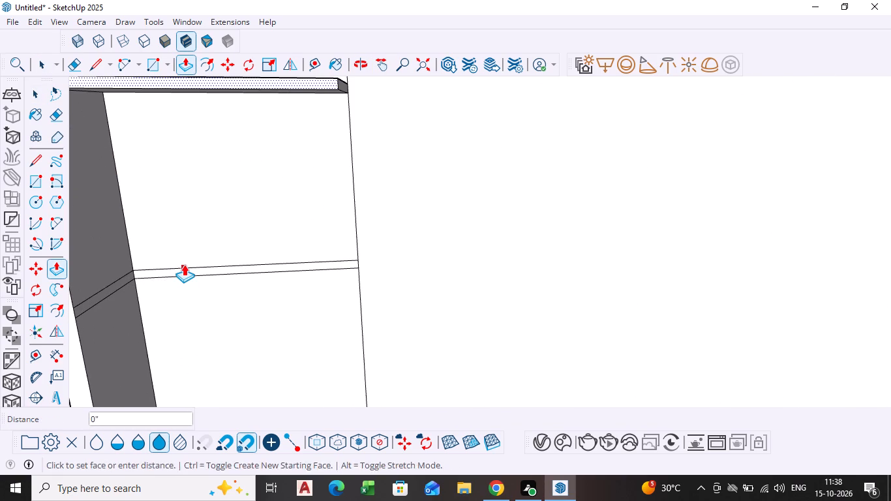
key("ctrl+z")
scroll(186, 265, "up", 5)
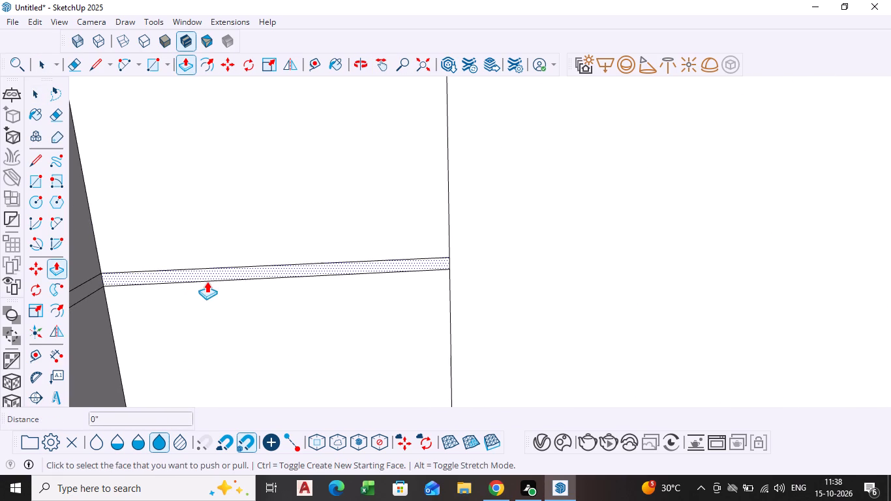
double_click(208, 278)
scroll(208, 278, "down", 15)
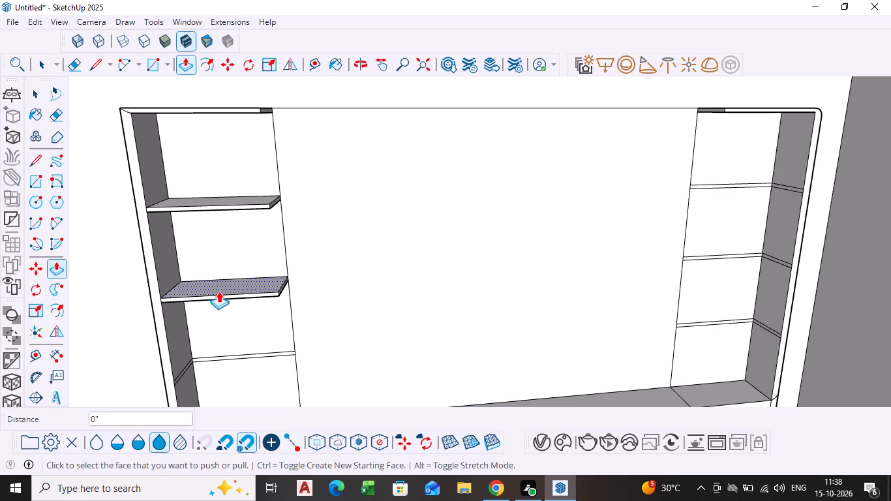
middle_click_drag(219, 292, 226, 240, "shift")
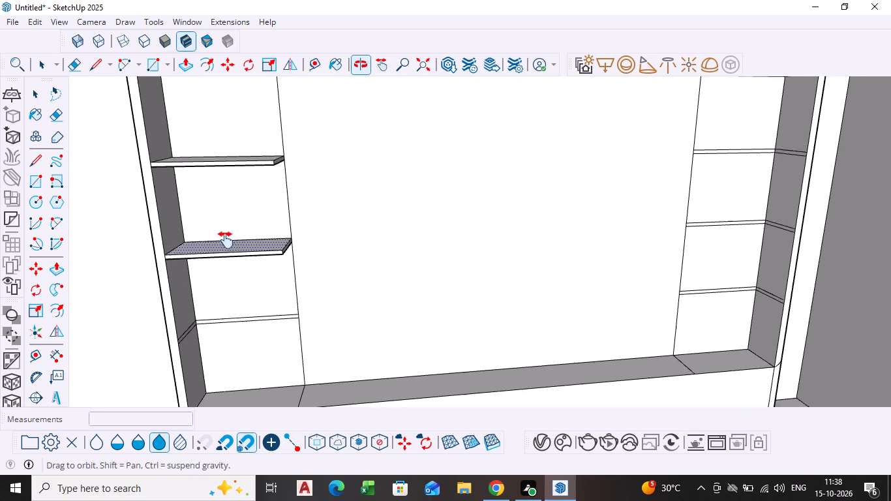
Push/Pull the lowest shelf strip in the column farthest from the side wall outward by the same 1'.
middle_click_drag(226, 240, 230, 222, "shift")
scroll(210, 290, "up", 8)
double_click(213, 299)
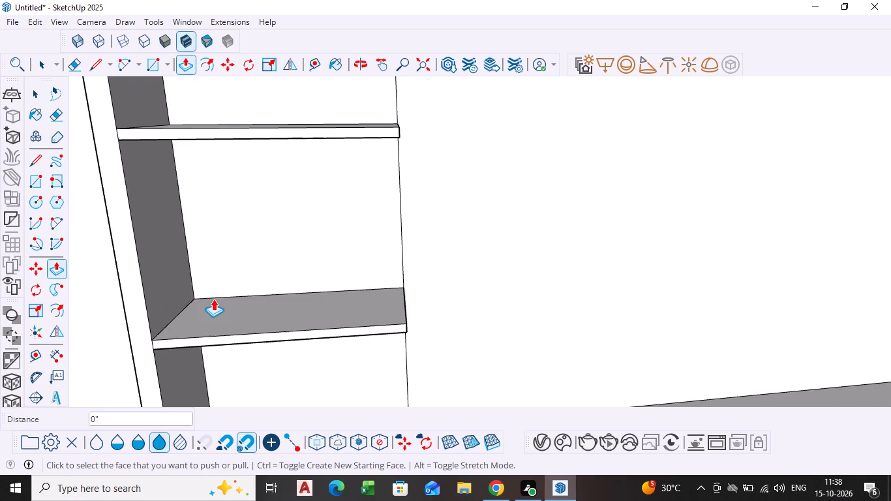
Push/Pull the uppermost shelf strip in the column nearest the side wall outward by the same 1'.
scroll(589, 290, "down", 11)
middle_click_drag(569, 288, 377, 307, "shift")
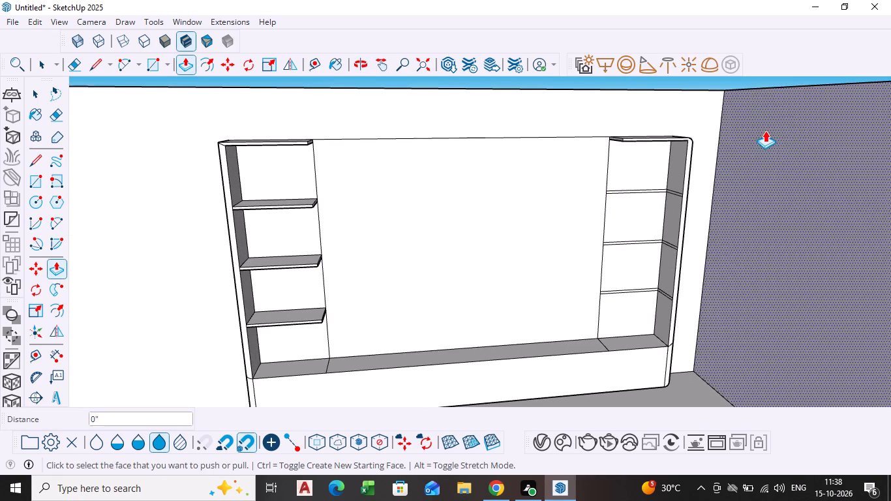
scroll(648, 164, "up", 6)
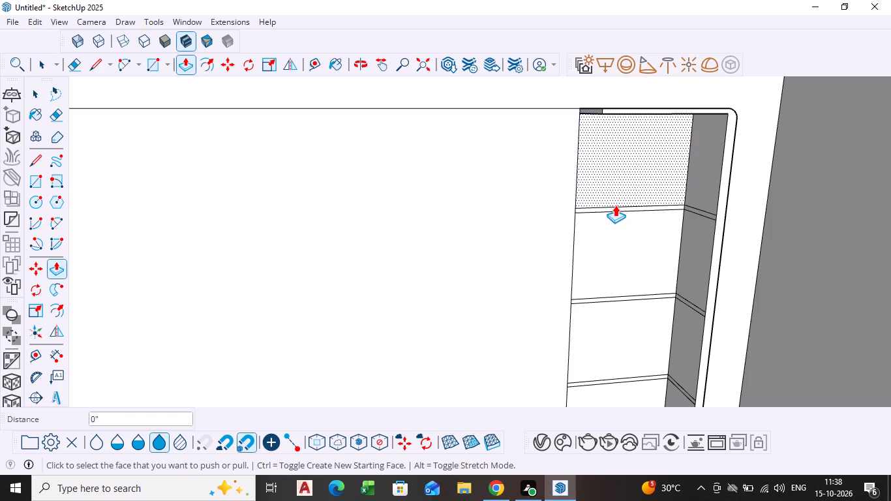
scroll(612, 206, "up", 5)
double_click(598, 213)
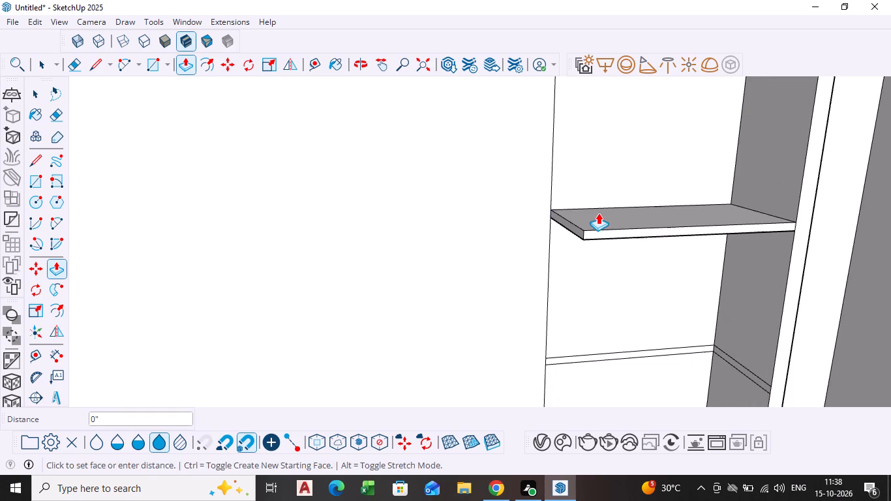
Push/Pull the middle shelf strip in the column nearest the side wall outward by the same 1'.
scroll(601, 232, "down", 7)
middle_click_drag(596, 240, 564, 172)
middle_click_drag(549, 228, 558, 229)
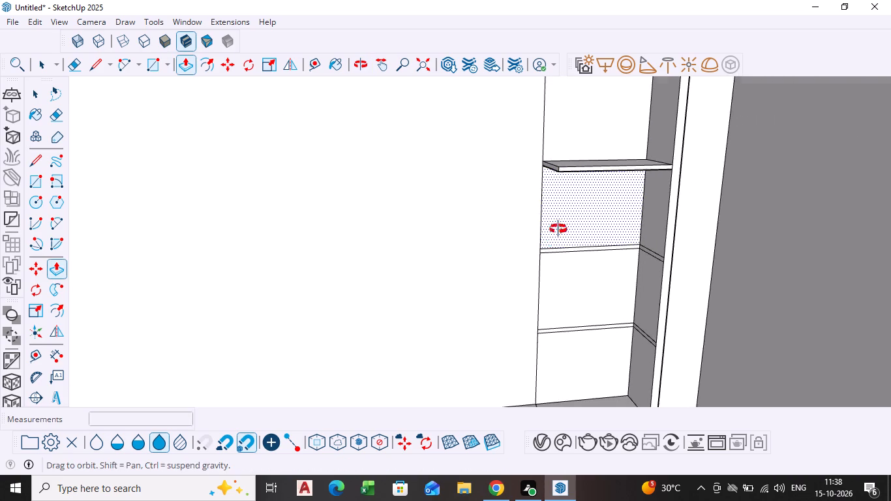
middle_click_drag(558, 229, 614, 219)
scroll(590, 239, "up", 5)
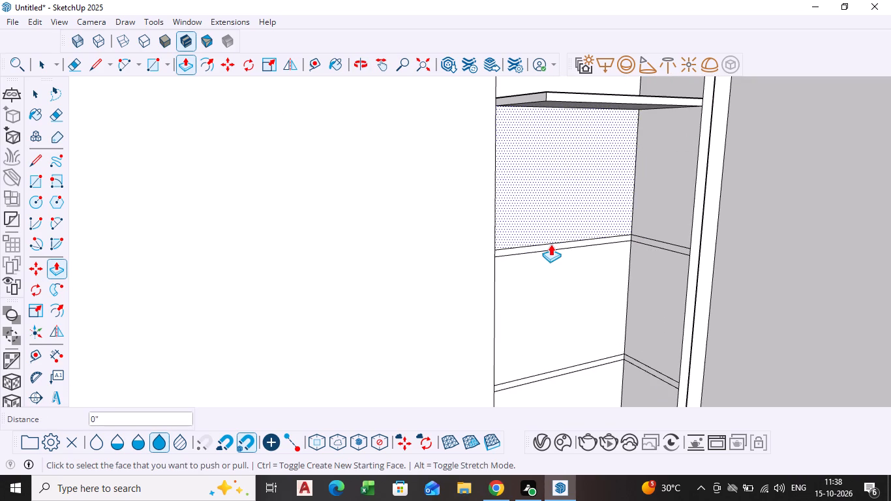
double_click(560, 247)
Push/Pull the lowest shelf strip in the column nearest the side wall outward by the same 1'.
scroll(568, 262, "down", 4)
middle_click_drag(570, 264, 562, 199, "shift")
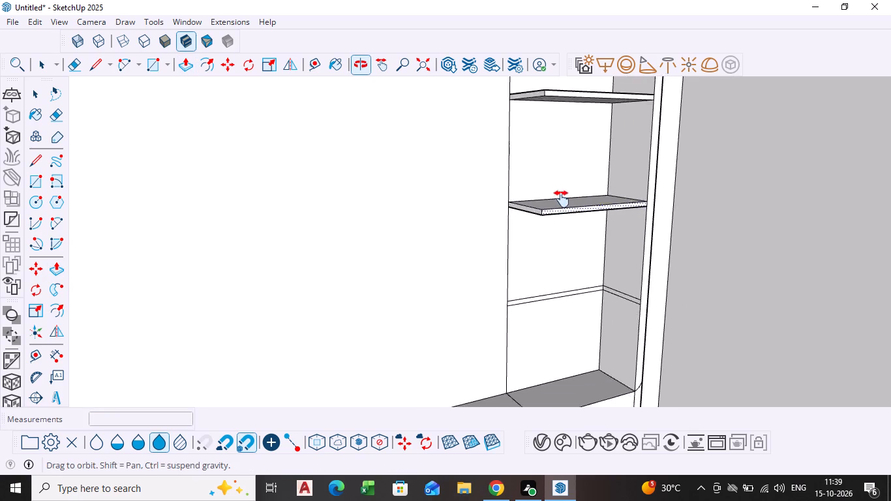
middle_click_drag(562, 199, 562, 151, "shift")
scroll(537, 252, "up", 4)
double_click(537, 252)
scroll(537, 252, "down", 4)
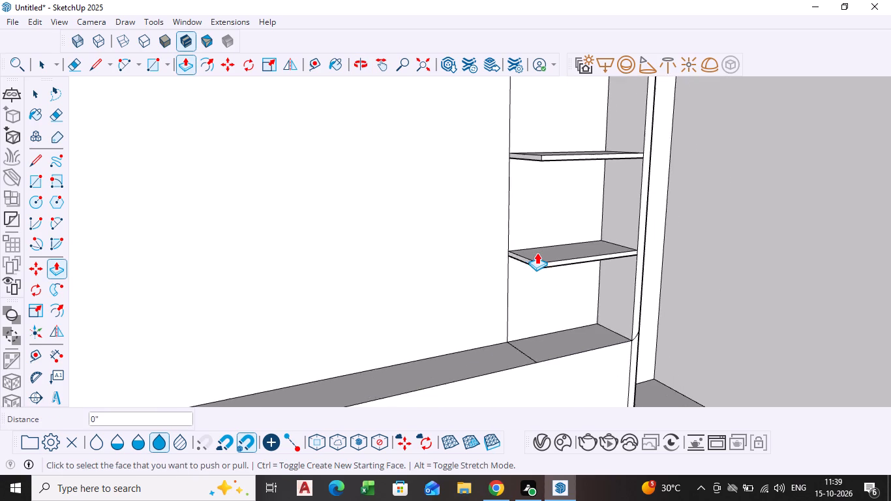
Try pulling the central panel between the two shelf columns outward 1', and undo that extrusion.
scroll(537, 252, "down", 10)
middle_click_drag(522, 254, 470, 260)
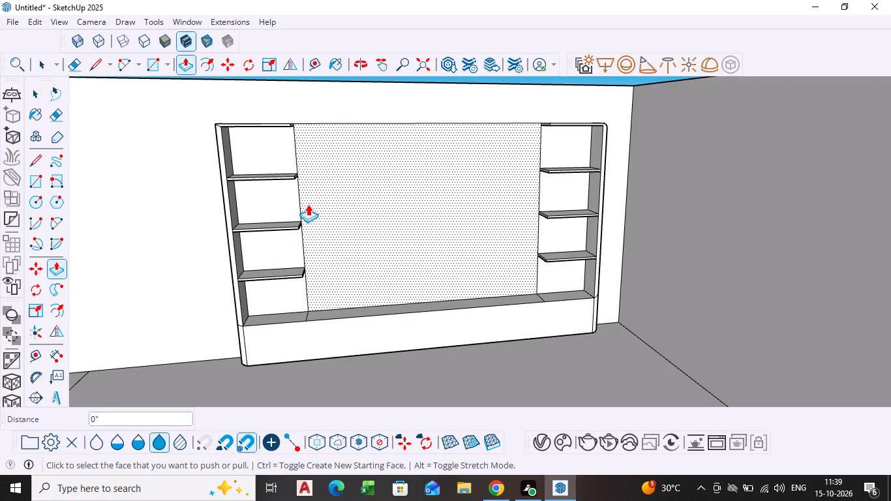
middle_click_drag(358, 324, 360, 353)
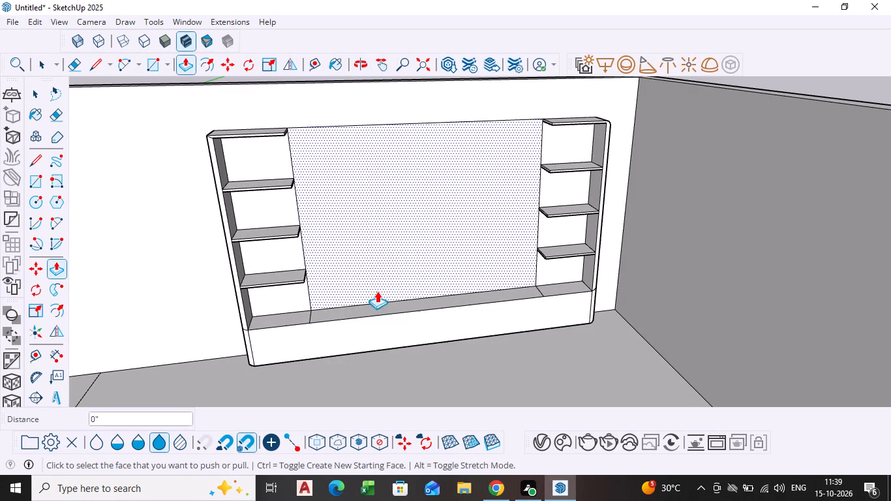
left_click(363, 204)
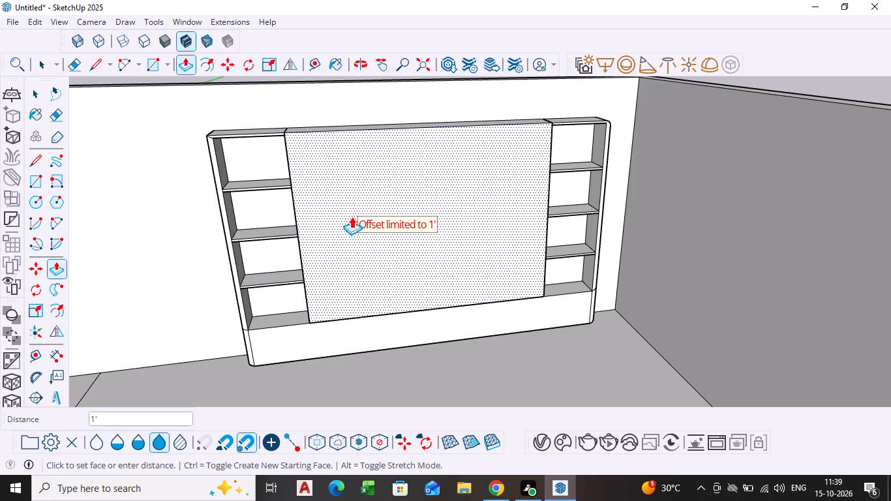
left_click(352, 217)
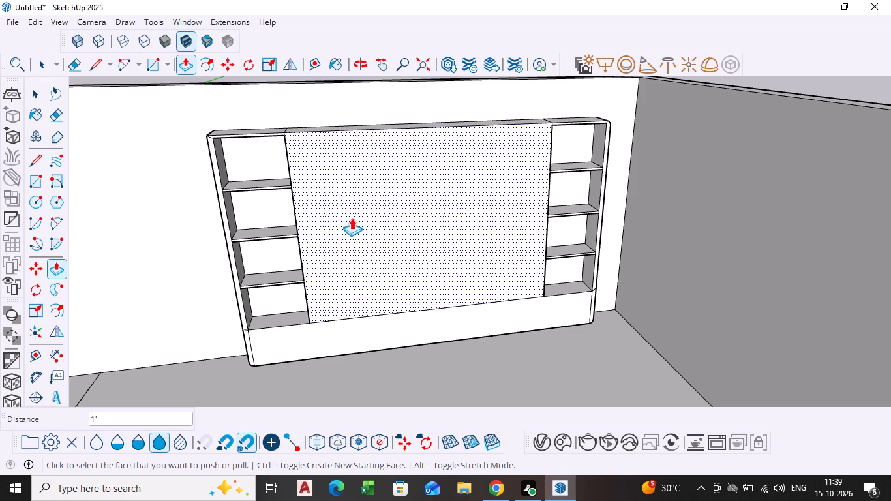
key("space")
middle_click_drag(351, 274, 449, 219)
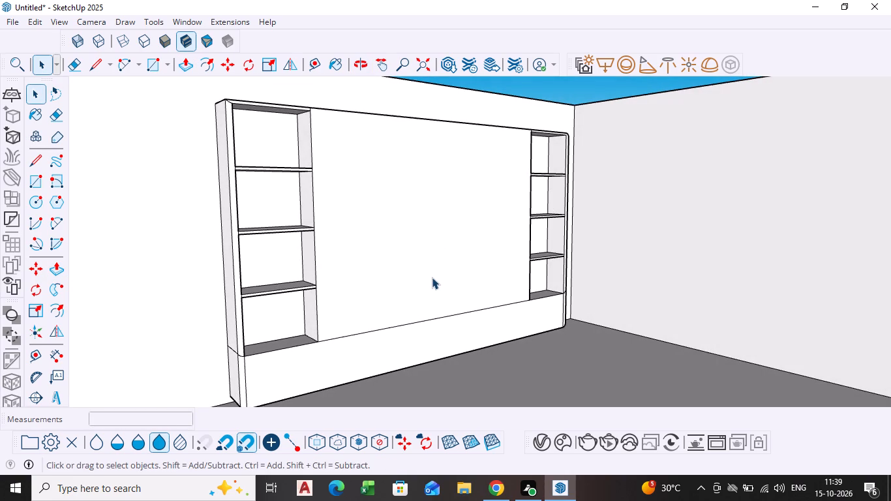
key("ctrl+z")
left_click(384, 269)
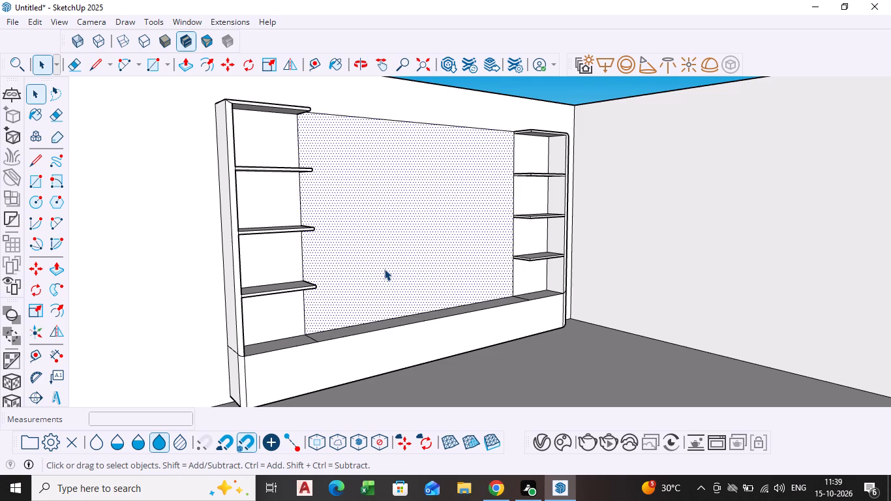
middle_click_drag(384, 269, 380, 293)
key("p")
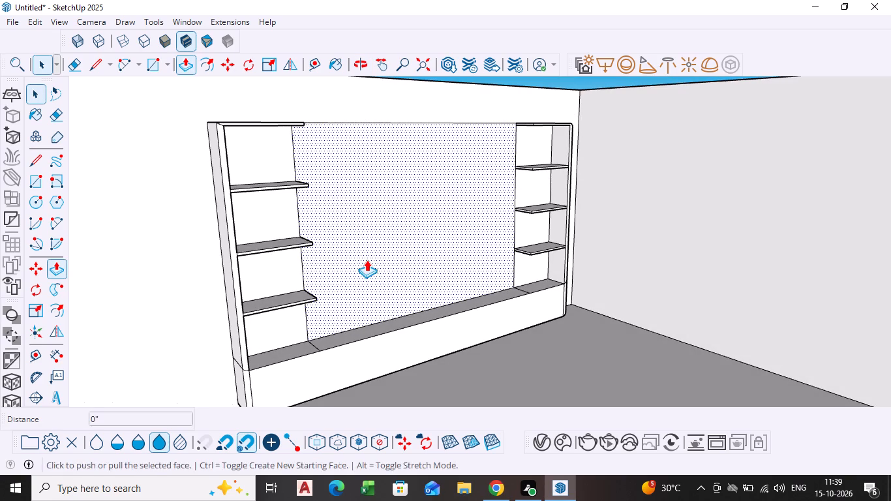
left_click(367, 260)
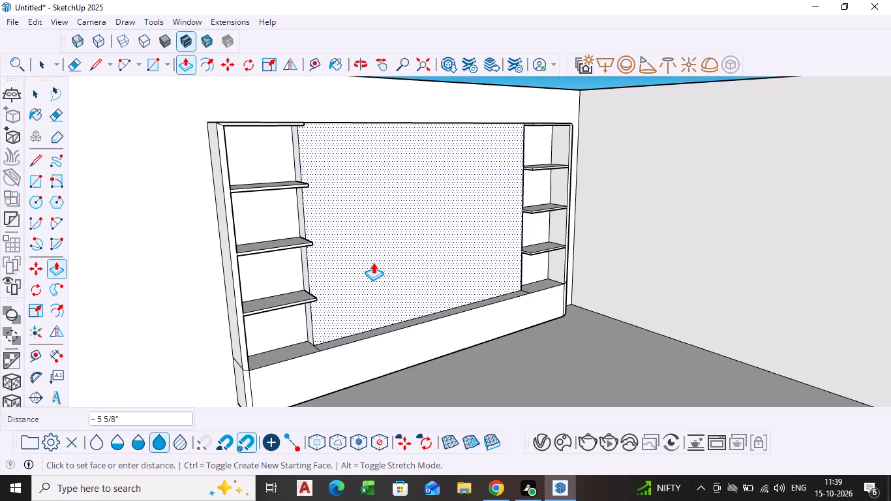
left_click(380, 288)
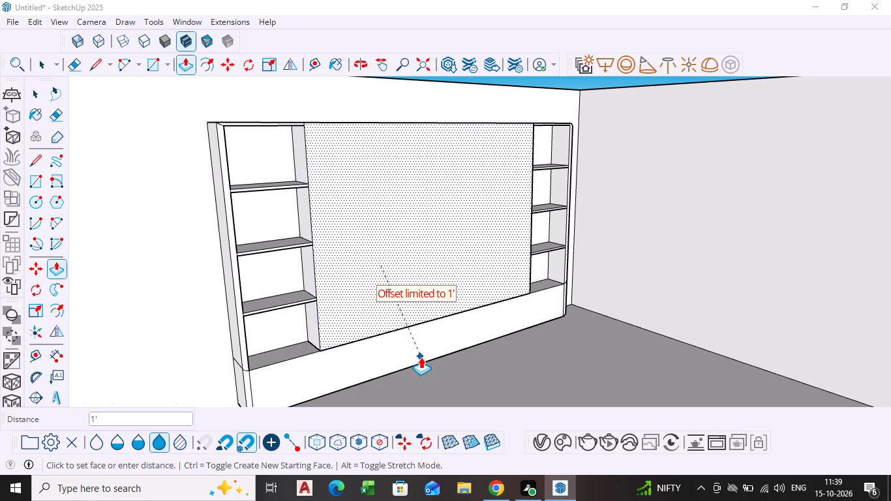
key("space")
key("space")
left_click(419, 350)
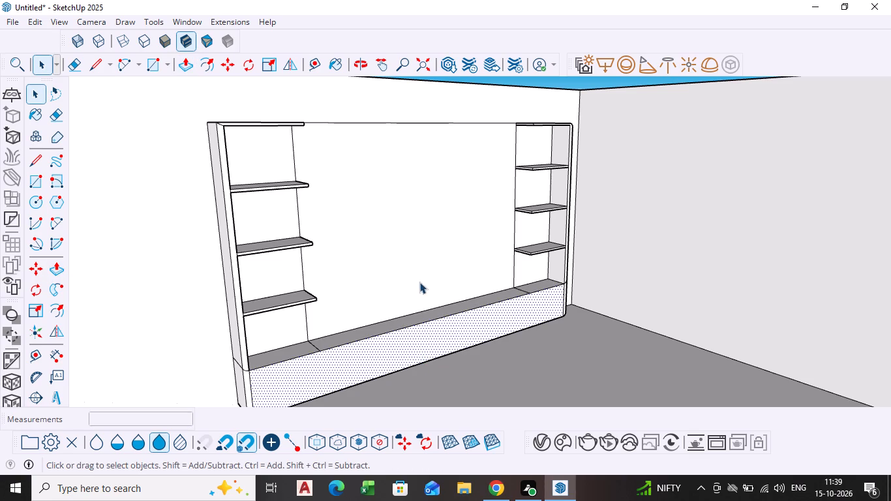
Push/Pull the central panel between the shelf columns outward 1', flush with the shelf fronts.
left_click(410, 254)
key("p")
left_click(410, 254)
left_click(429, 342)
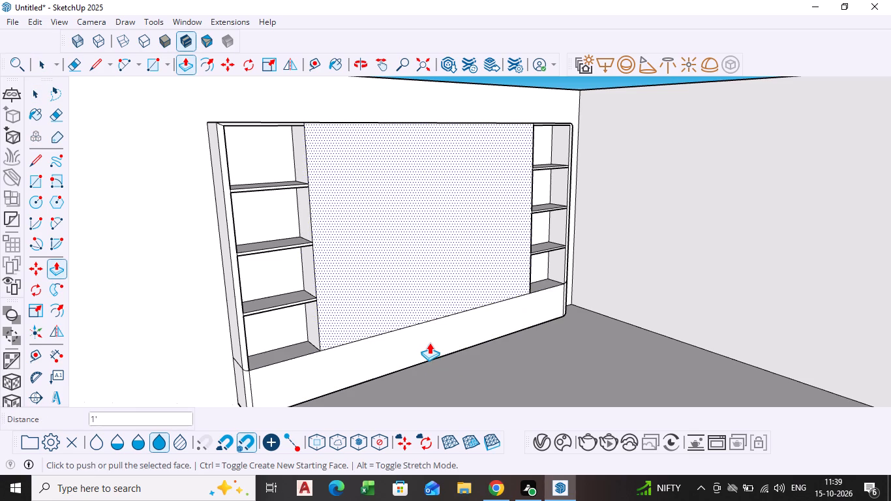
key("space")
Push/Pull the front face of the long base cabinet outward about 9 15/16", projecting beyond the shelf columns.
scroll(429, 342, "down", 1)
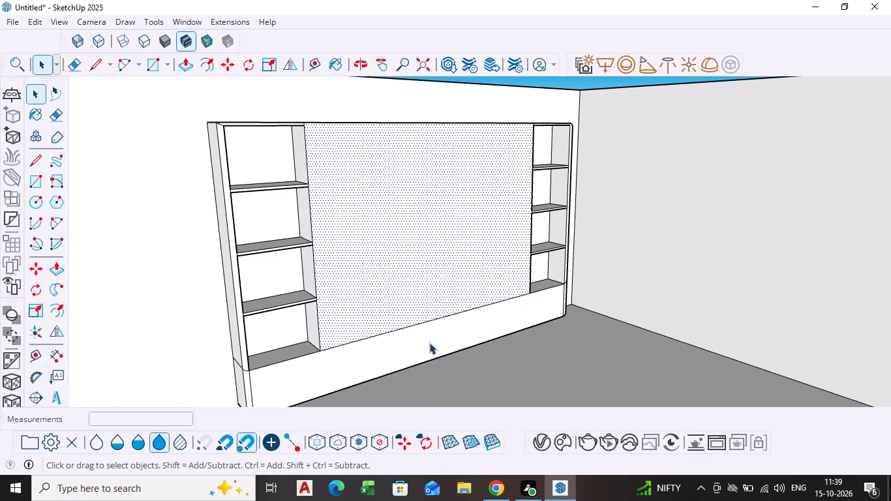
middle_click_drag(429, 342, 462, 321)
left_click(417, 355)
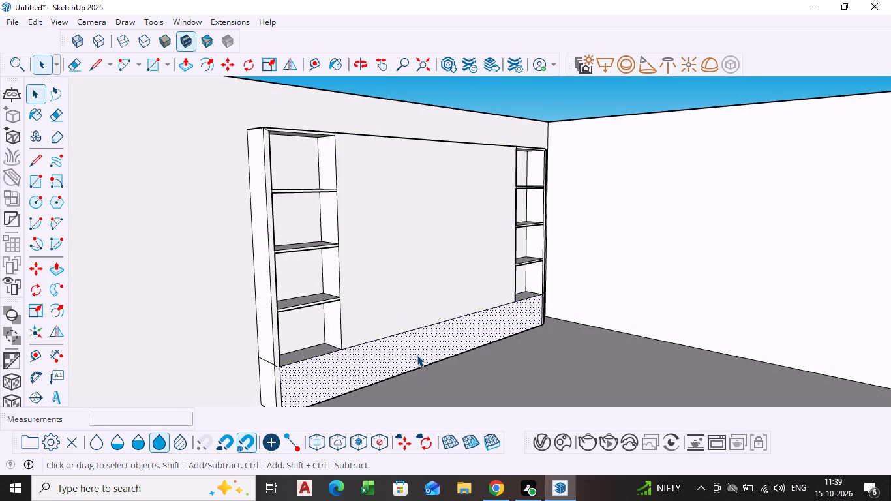
key("p")
left_click(417, 355)
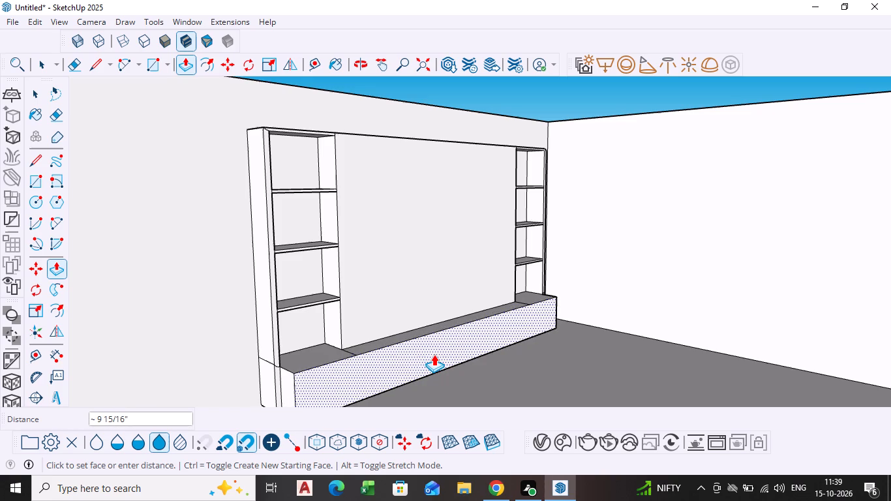
left_click(434, 354)
Delete the horizontal edge dividing the unit's outer side face at base height, on the end farthest from the side wall.
scroll(492, 357, "down", 4)
middle_click_drag(489, 357, 477, 357)
scroll(372, 375, "up", 3)
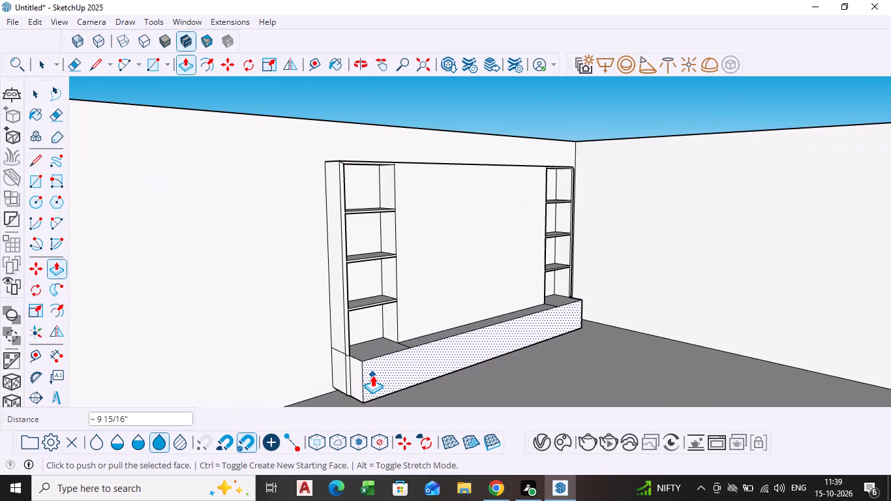
middle_click_drag(316, 361, 406, 351)
scroll(406, 371, "up", 5)
key("space")
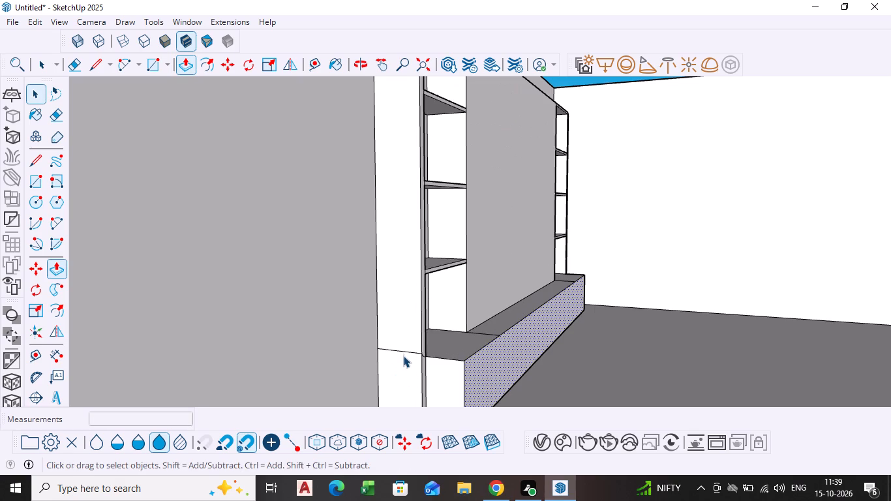
left_click(406, 352)
key("Delete")
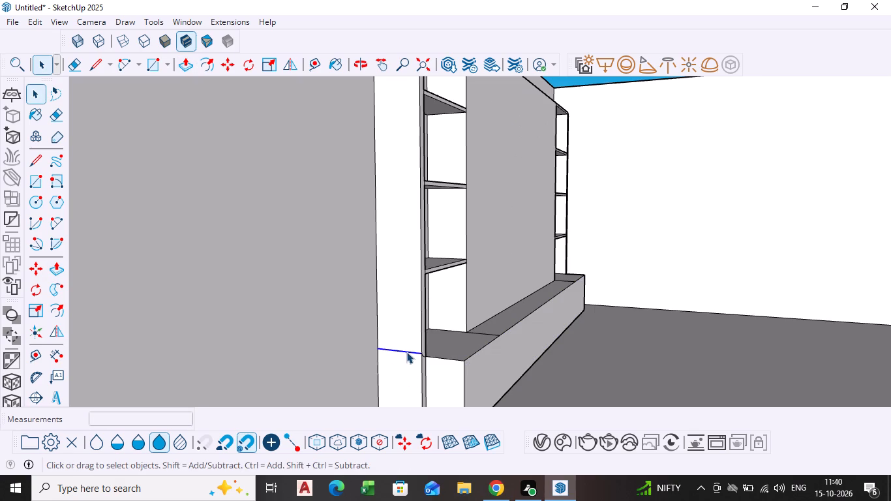
Push/Pull the narrow strip at the base's end farthest from the side wall outward about 9 15/16", flush with the base front.
scroll(406, 352, "down", 1)
middle_click_drag(406, 352, 349, 360)
scroll(394, 350, "up", 4)
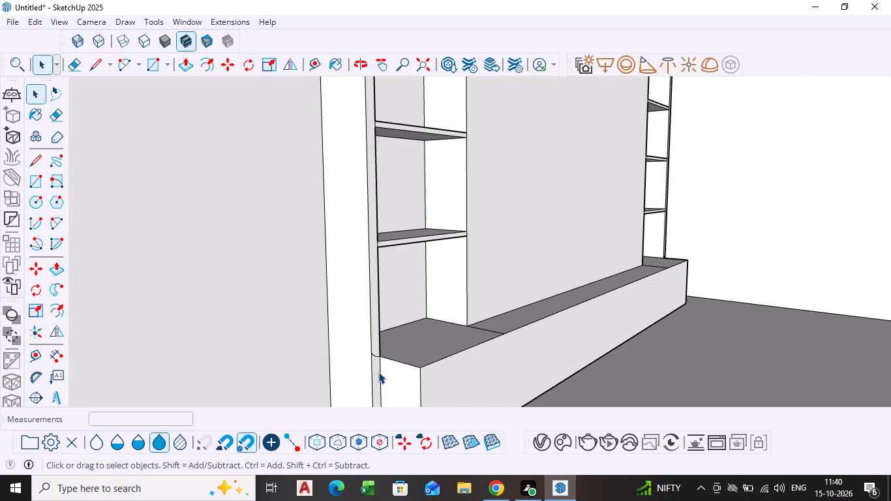
scroll(376, 373, "down", 3)
middle_click_drag(375, 372, 328, 305, "shift")
scroll(331, 314, "up", 4)
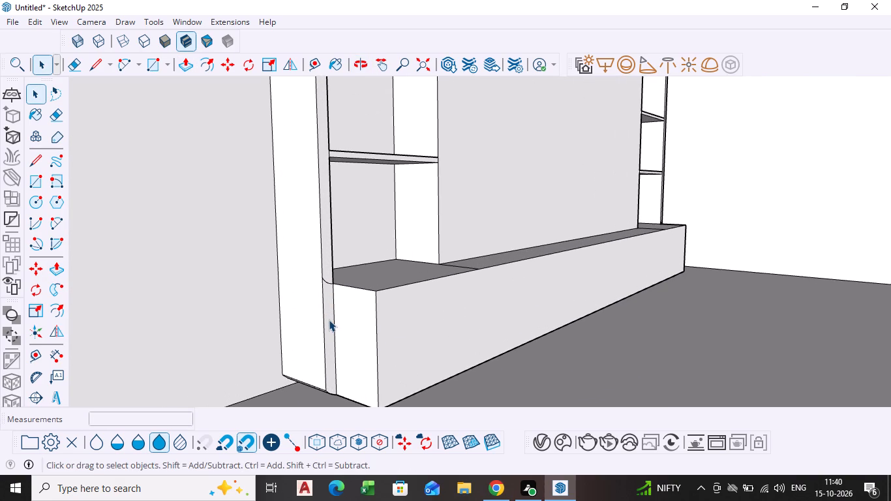
left_click(329, 320)
key("p")
left_click(329, 320)
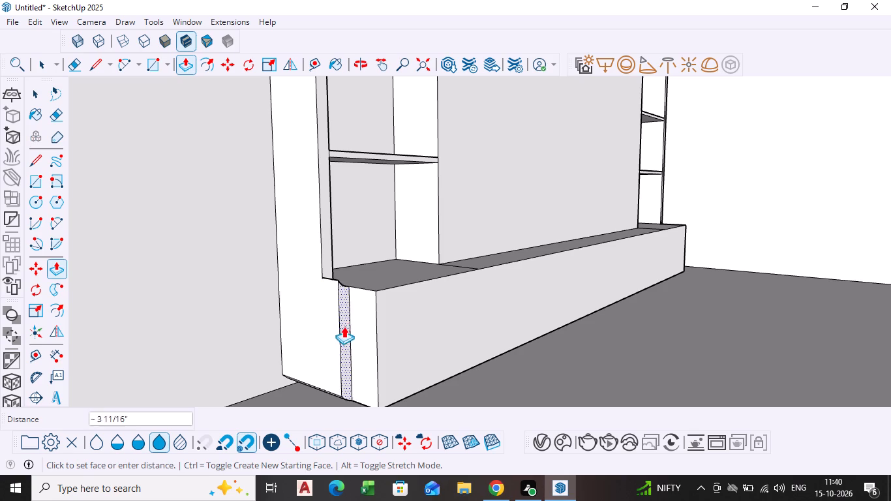
left_click(371, 334)
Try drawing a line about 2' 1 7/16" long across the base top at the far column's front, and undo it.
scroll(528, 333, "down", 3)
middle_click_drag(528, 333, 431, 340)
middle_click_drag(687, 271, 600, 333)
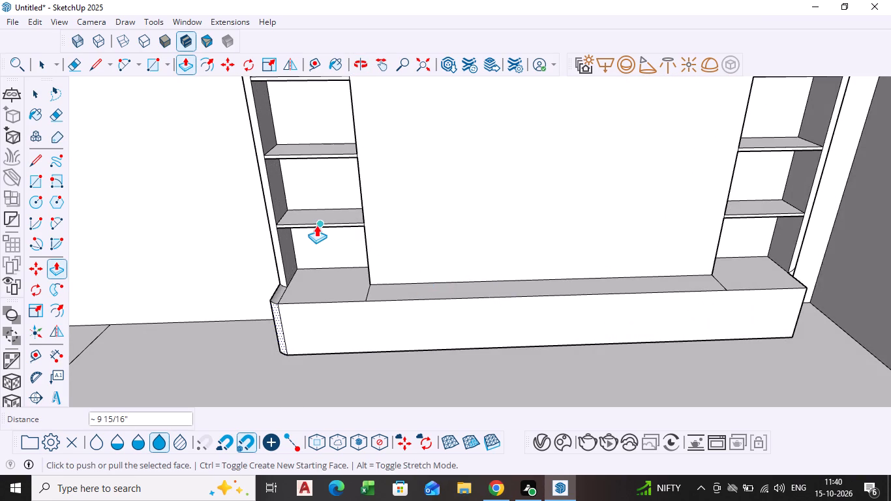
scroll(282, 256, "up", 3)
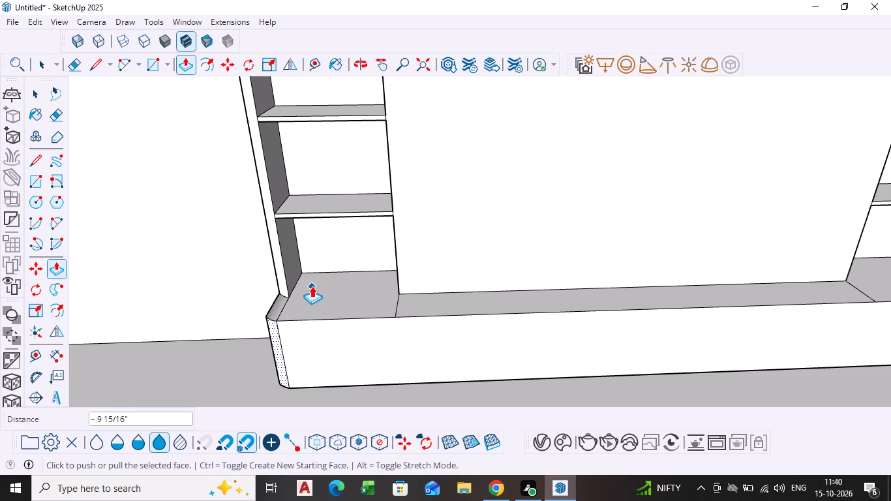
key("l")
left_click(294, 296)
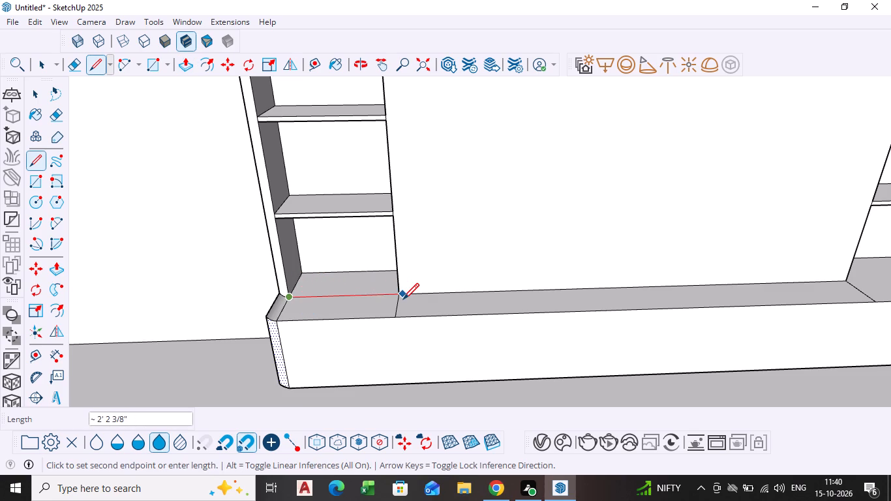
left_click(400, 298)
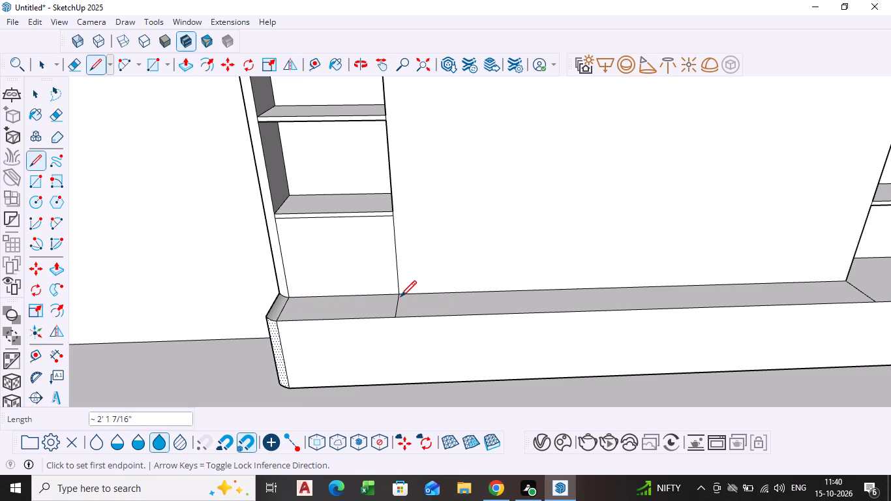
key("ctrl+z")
Delete the seam edge on the base top beside the shelf column farthest from the side wall.
middle_click_drag(346, 287, 417, 298)
key("space")
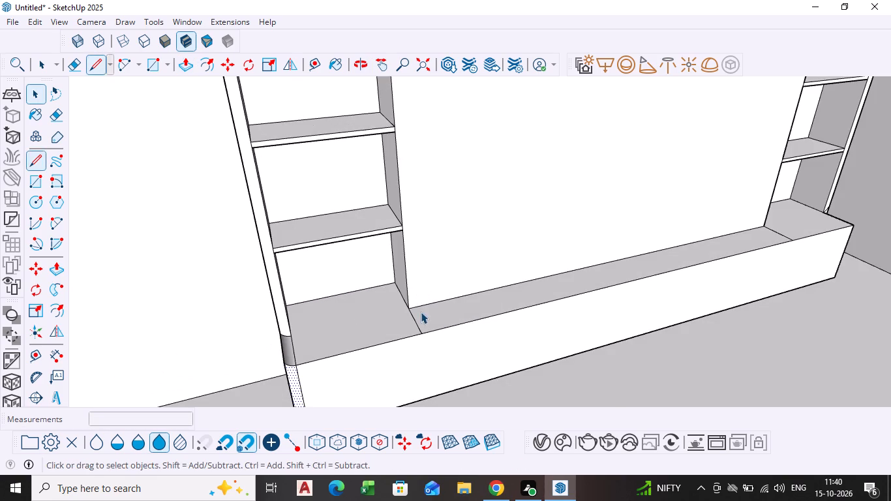
left_click(417, 322)
key("Delete")
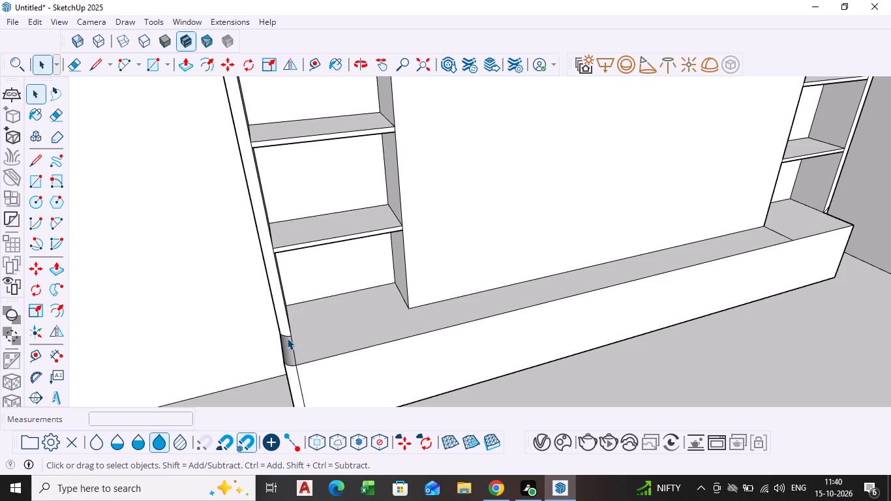
middle_click_drag(782, 253, 599, 255)
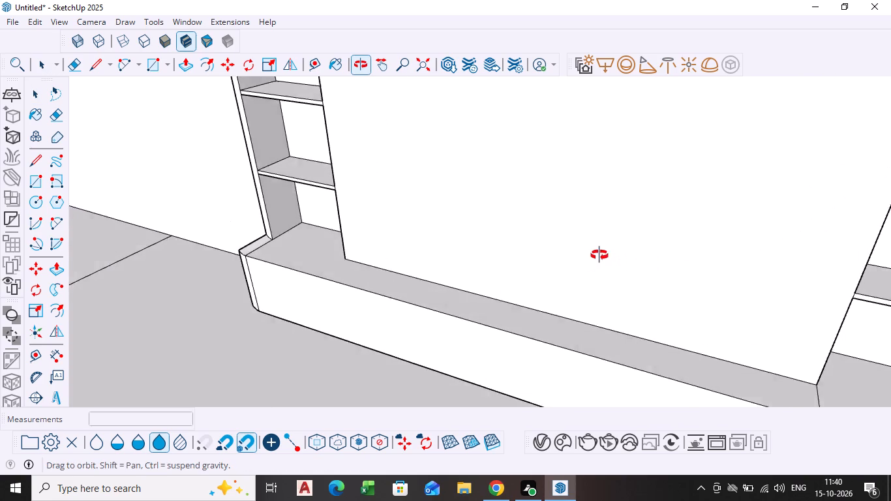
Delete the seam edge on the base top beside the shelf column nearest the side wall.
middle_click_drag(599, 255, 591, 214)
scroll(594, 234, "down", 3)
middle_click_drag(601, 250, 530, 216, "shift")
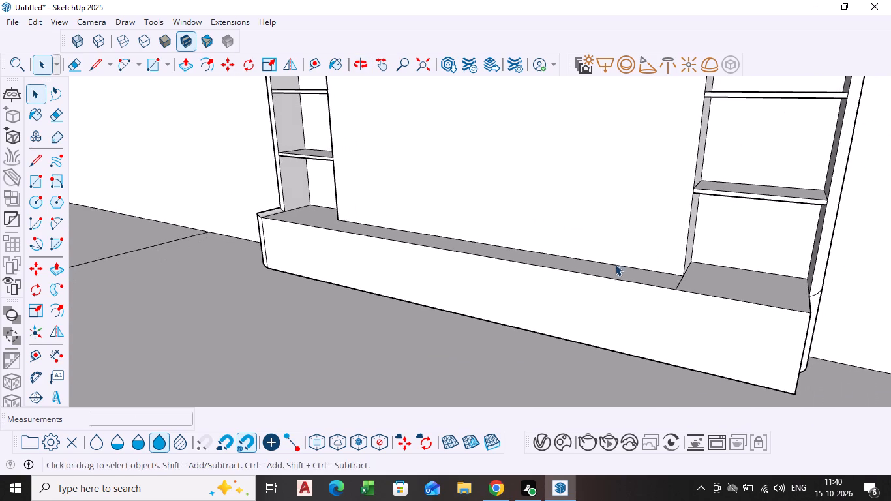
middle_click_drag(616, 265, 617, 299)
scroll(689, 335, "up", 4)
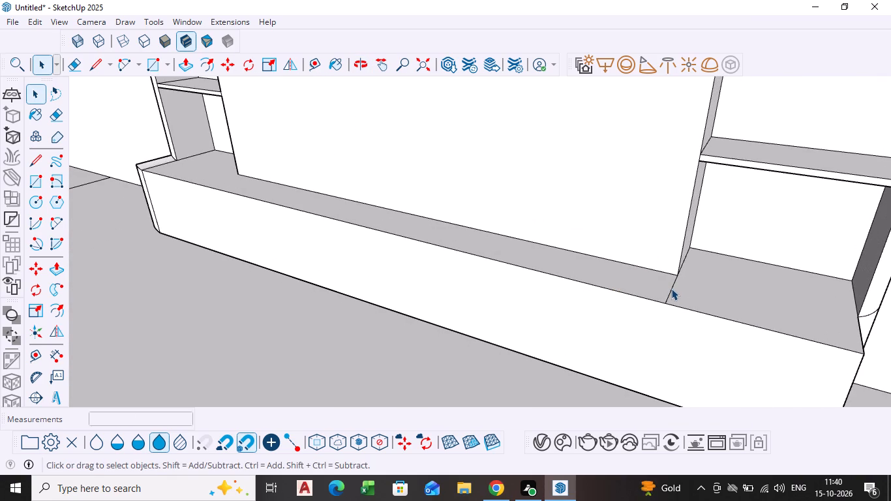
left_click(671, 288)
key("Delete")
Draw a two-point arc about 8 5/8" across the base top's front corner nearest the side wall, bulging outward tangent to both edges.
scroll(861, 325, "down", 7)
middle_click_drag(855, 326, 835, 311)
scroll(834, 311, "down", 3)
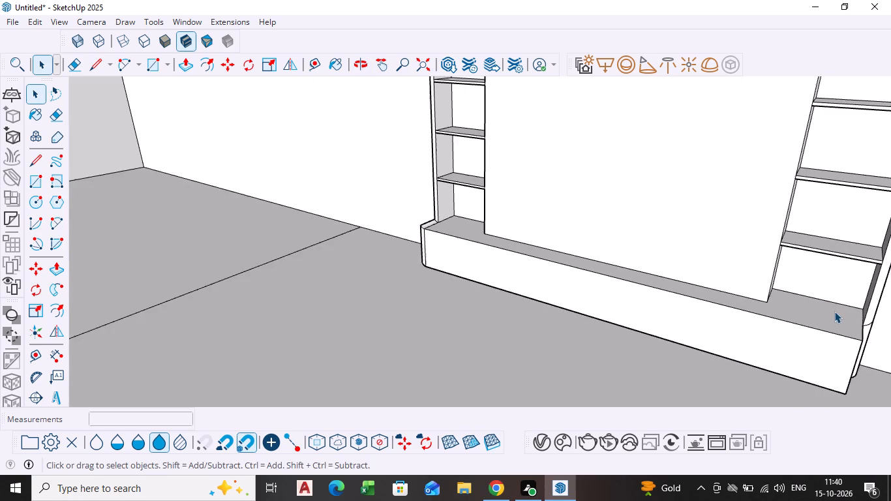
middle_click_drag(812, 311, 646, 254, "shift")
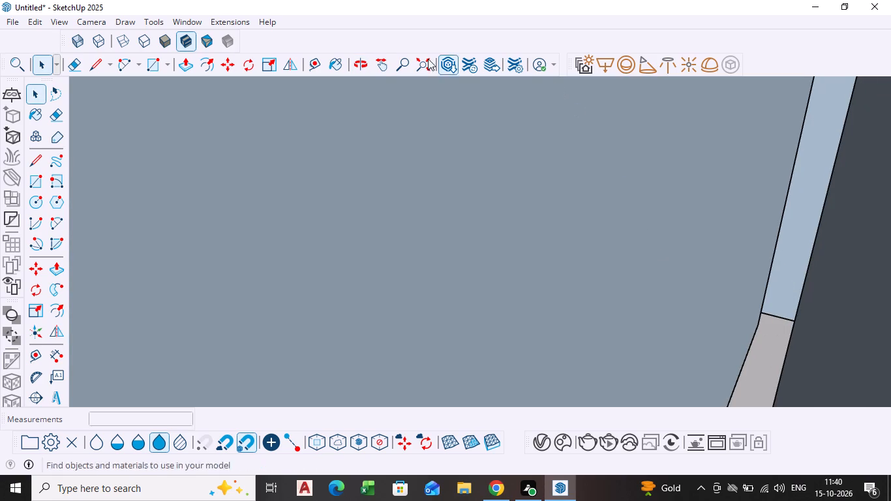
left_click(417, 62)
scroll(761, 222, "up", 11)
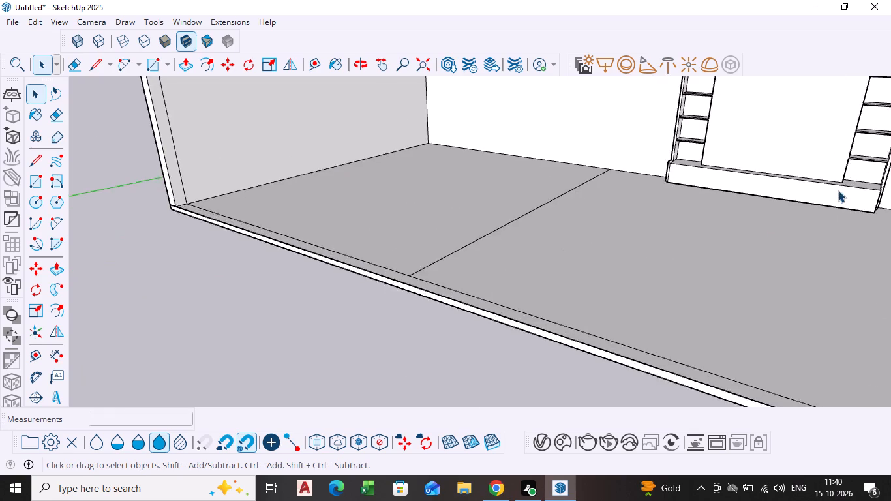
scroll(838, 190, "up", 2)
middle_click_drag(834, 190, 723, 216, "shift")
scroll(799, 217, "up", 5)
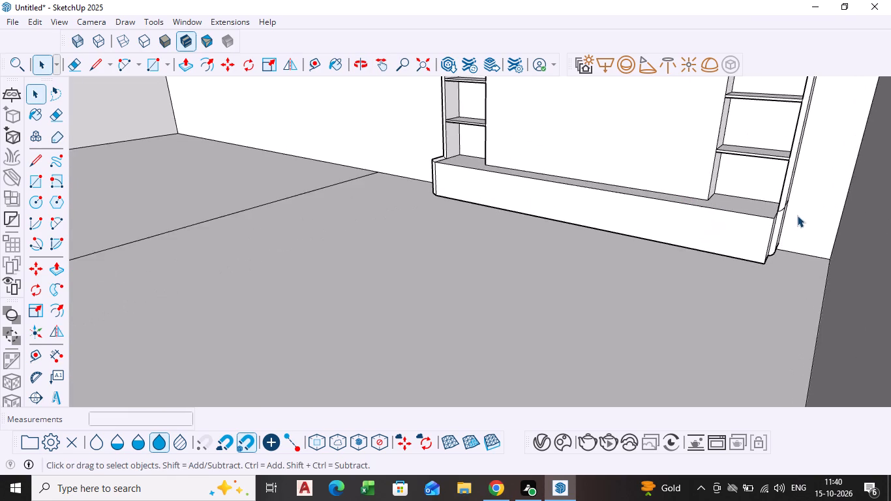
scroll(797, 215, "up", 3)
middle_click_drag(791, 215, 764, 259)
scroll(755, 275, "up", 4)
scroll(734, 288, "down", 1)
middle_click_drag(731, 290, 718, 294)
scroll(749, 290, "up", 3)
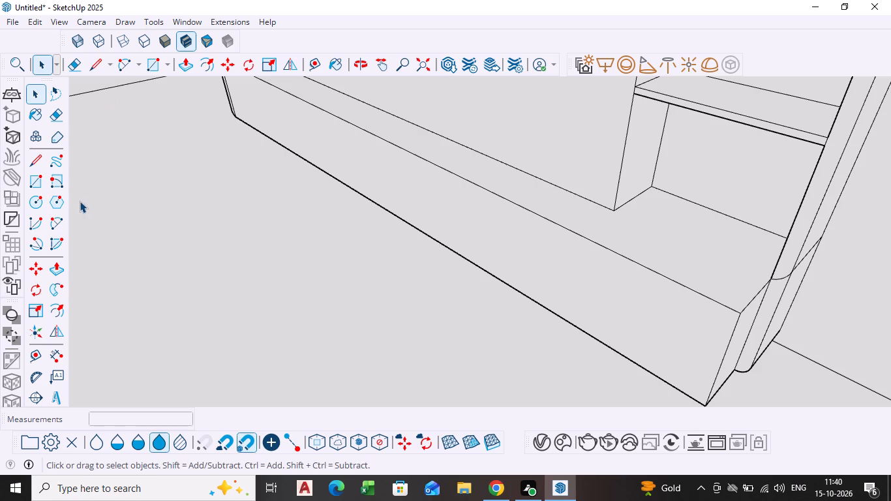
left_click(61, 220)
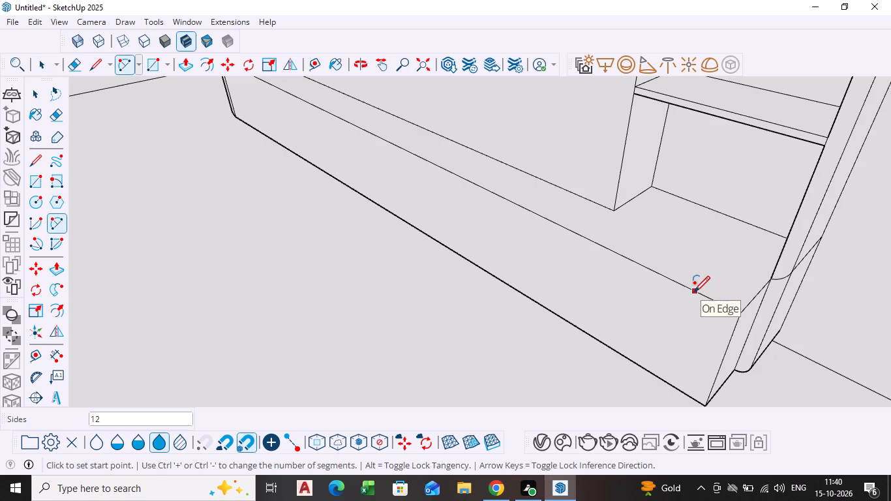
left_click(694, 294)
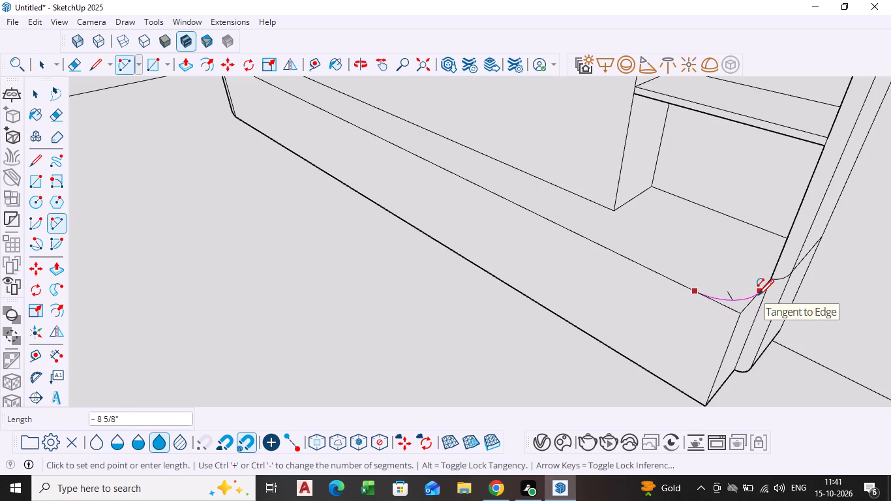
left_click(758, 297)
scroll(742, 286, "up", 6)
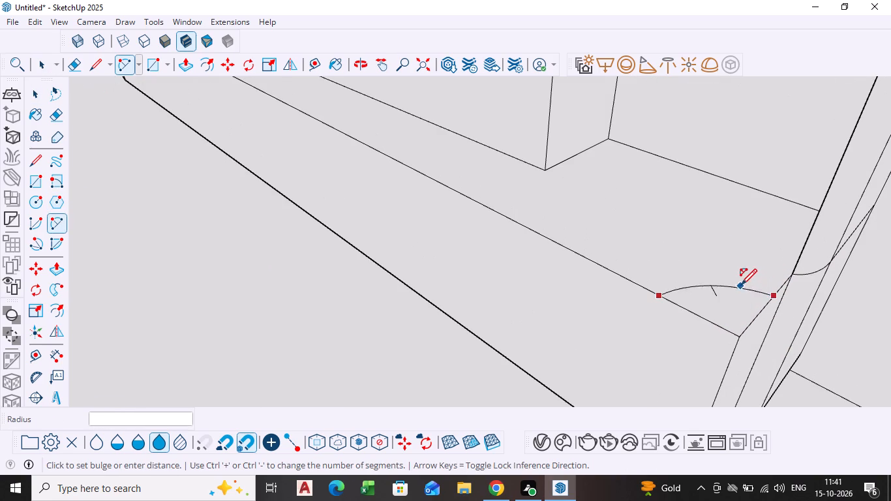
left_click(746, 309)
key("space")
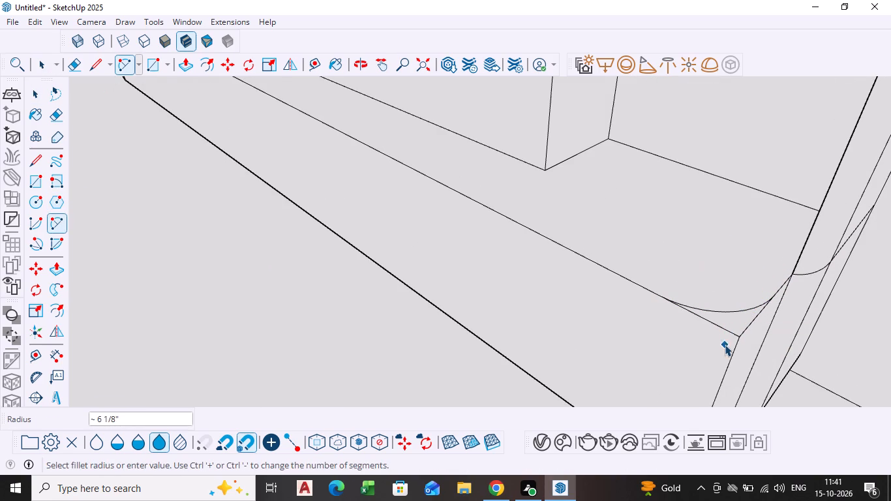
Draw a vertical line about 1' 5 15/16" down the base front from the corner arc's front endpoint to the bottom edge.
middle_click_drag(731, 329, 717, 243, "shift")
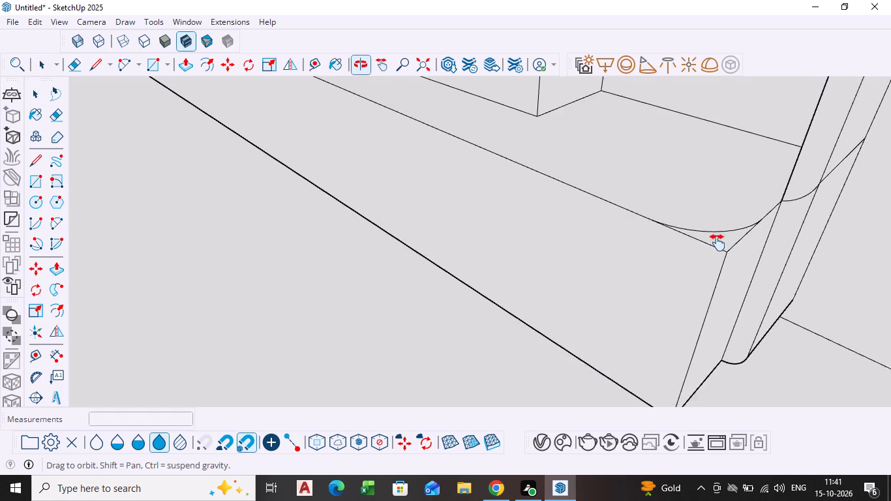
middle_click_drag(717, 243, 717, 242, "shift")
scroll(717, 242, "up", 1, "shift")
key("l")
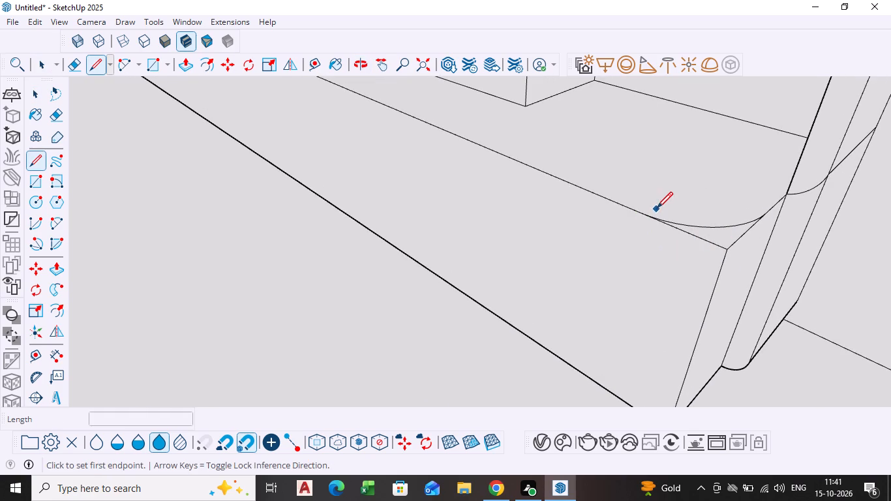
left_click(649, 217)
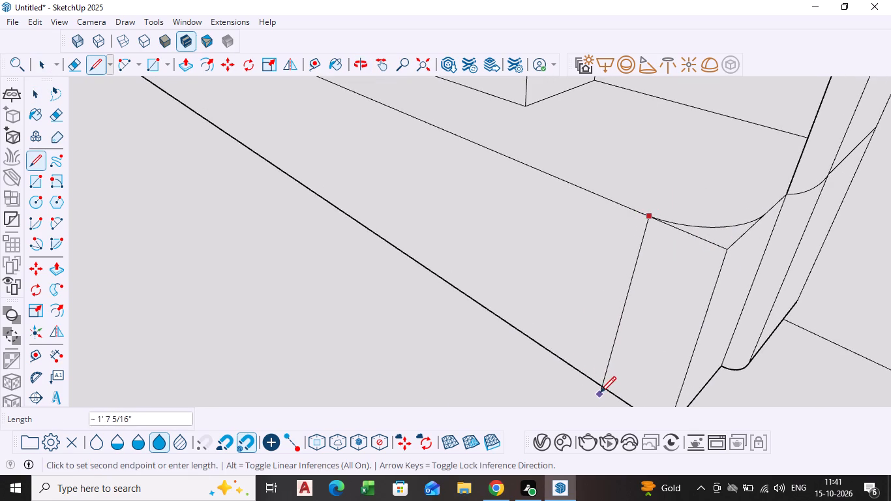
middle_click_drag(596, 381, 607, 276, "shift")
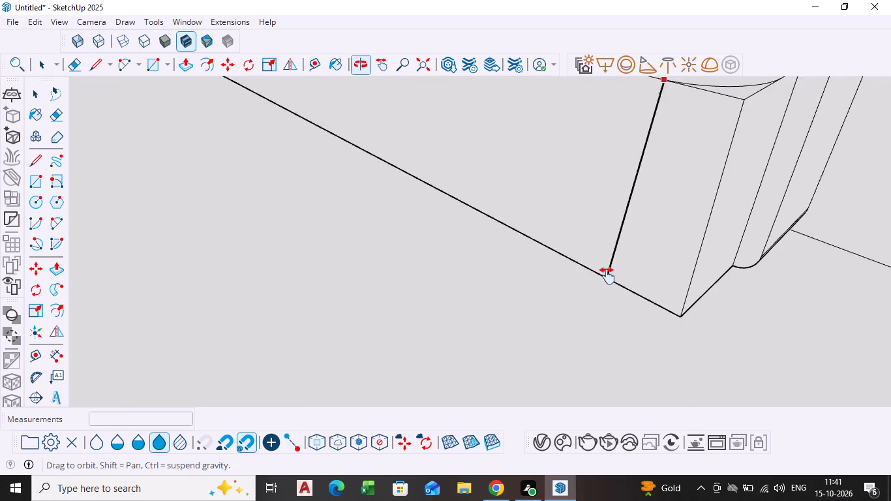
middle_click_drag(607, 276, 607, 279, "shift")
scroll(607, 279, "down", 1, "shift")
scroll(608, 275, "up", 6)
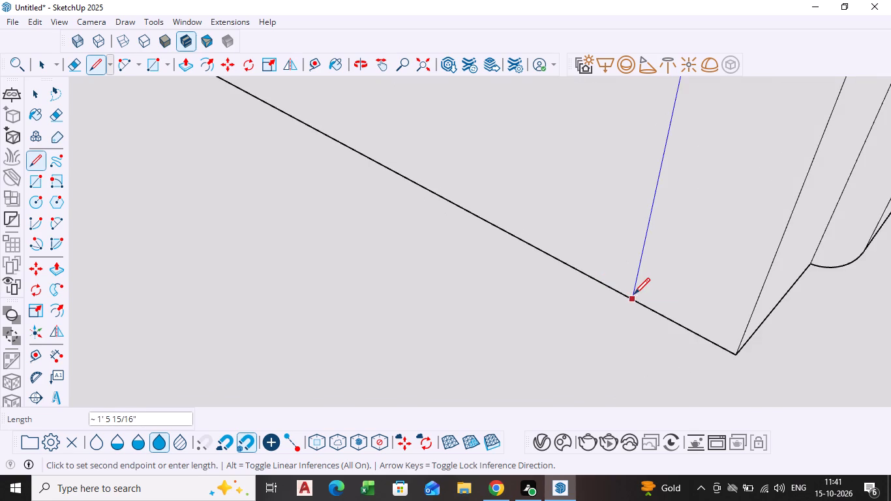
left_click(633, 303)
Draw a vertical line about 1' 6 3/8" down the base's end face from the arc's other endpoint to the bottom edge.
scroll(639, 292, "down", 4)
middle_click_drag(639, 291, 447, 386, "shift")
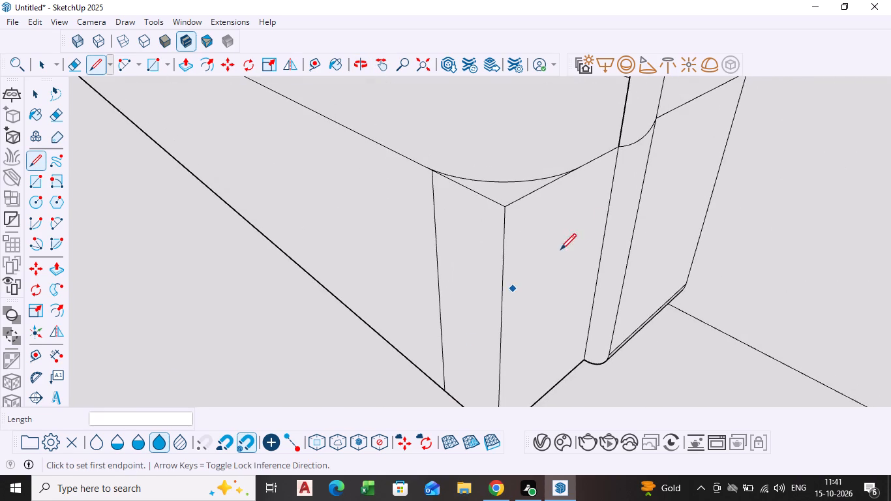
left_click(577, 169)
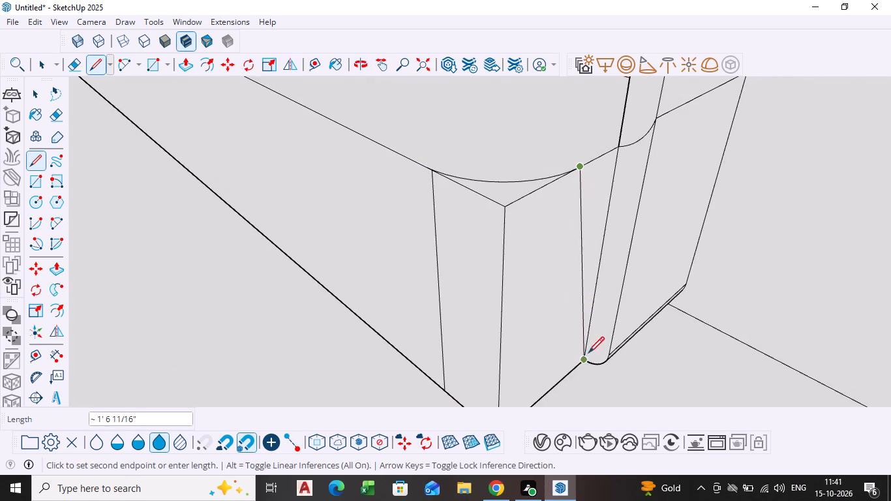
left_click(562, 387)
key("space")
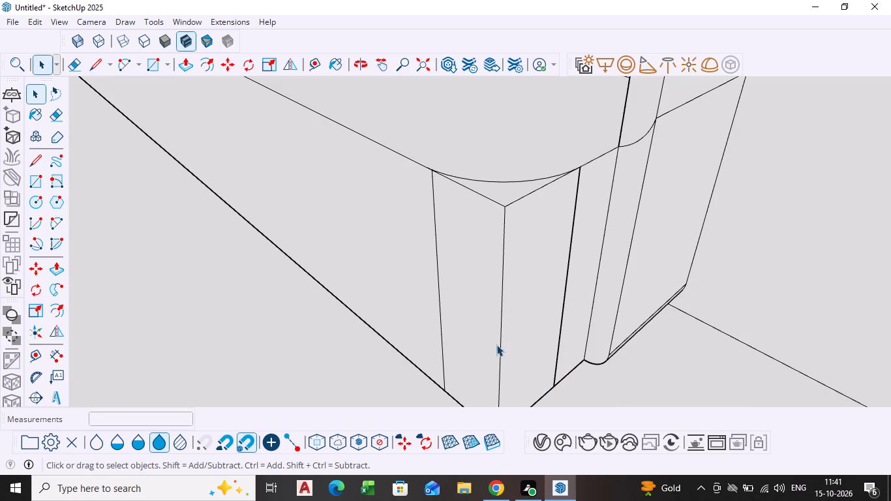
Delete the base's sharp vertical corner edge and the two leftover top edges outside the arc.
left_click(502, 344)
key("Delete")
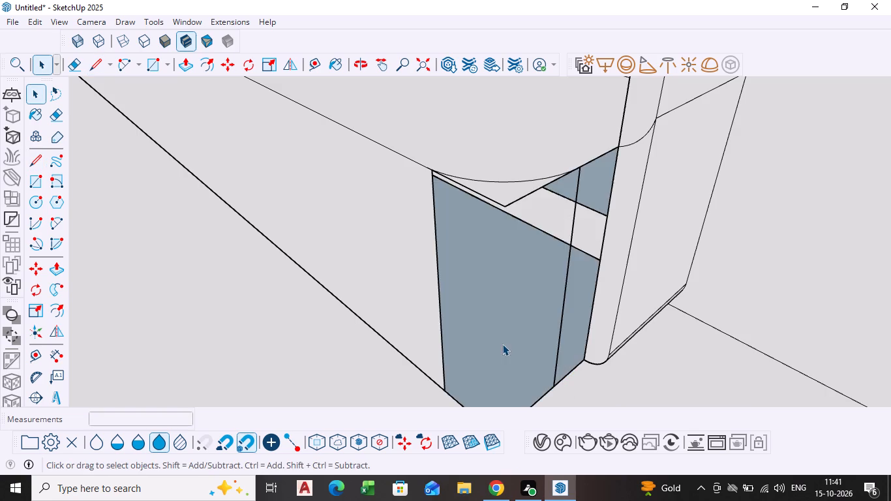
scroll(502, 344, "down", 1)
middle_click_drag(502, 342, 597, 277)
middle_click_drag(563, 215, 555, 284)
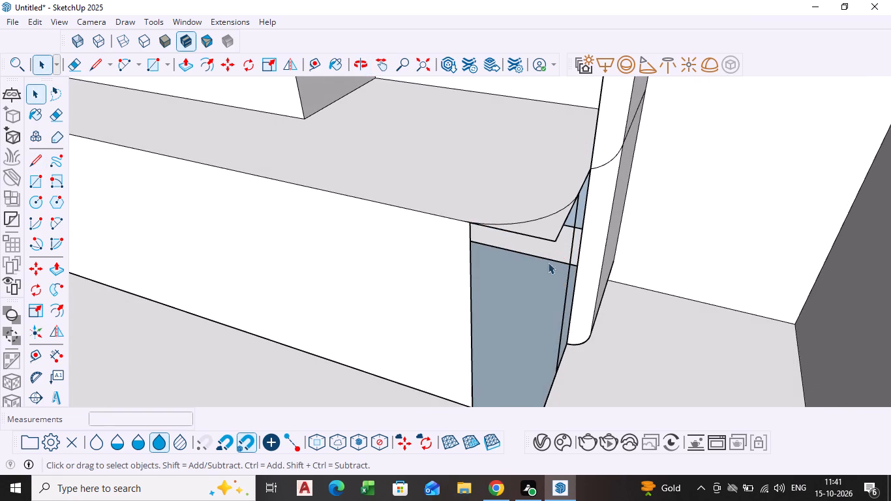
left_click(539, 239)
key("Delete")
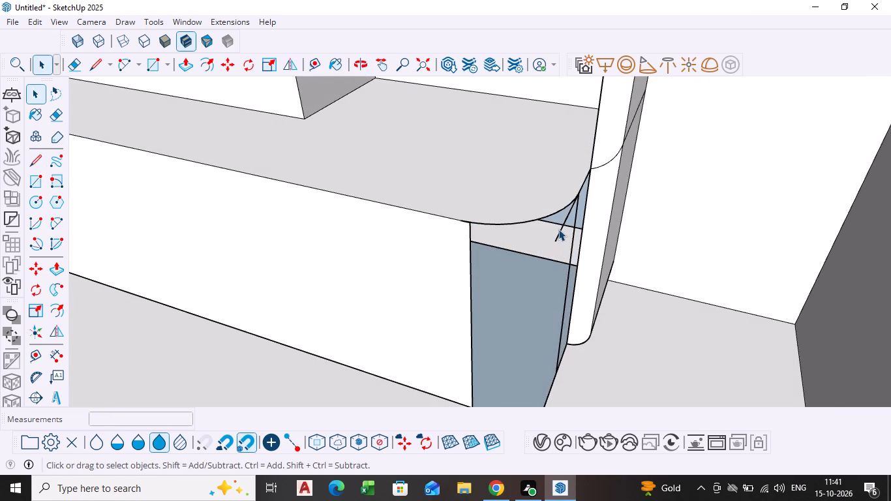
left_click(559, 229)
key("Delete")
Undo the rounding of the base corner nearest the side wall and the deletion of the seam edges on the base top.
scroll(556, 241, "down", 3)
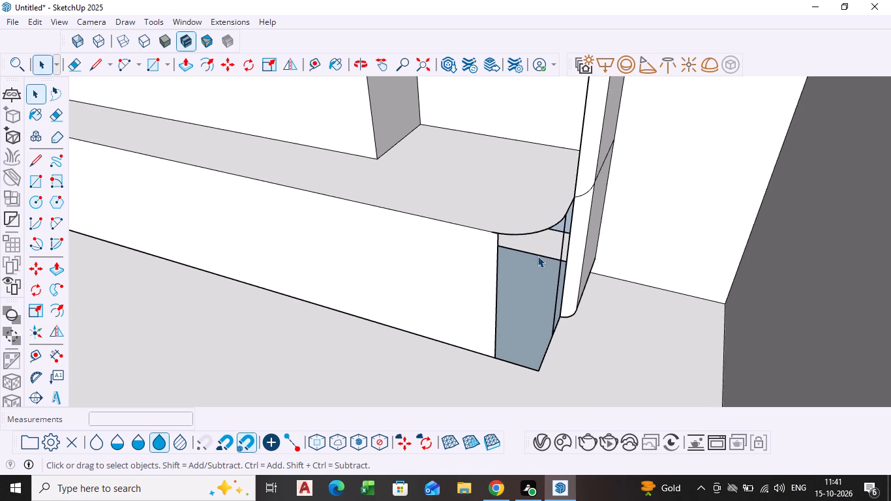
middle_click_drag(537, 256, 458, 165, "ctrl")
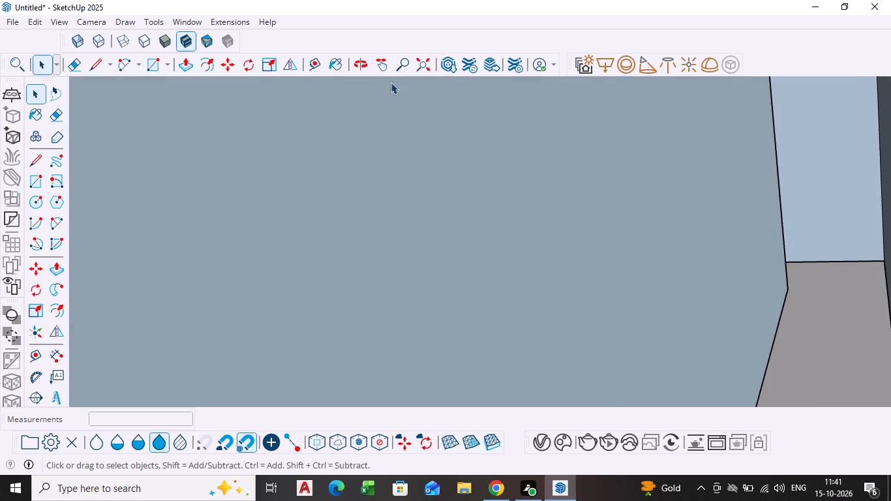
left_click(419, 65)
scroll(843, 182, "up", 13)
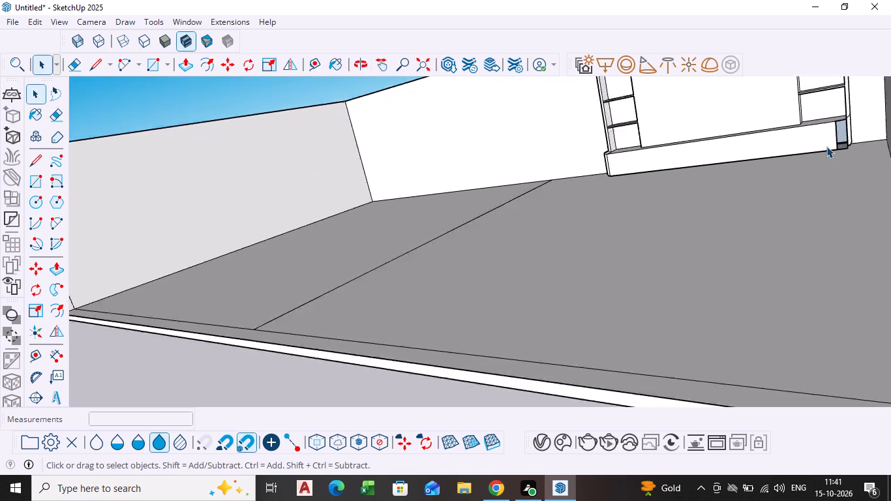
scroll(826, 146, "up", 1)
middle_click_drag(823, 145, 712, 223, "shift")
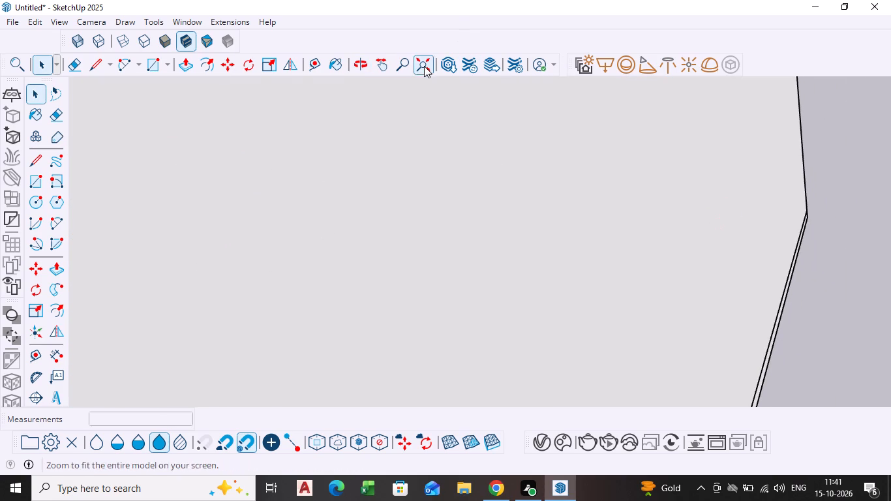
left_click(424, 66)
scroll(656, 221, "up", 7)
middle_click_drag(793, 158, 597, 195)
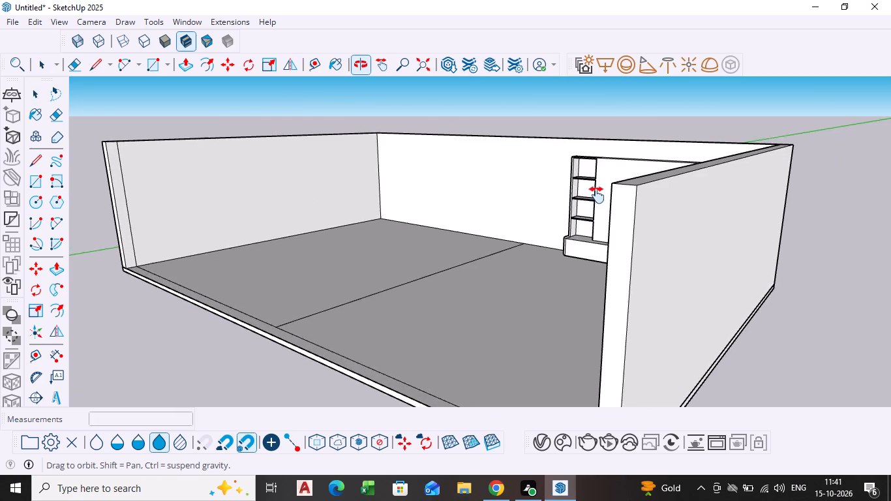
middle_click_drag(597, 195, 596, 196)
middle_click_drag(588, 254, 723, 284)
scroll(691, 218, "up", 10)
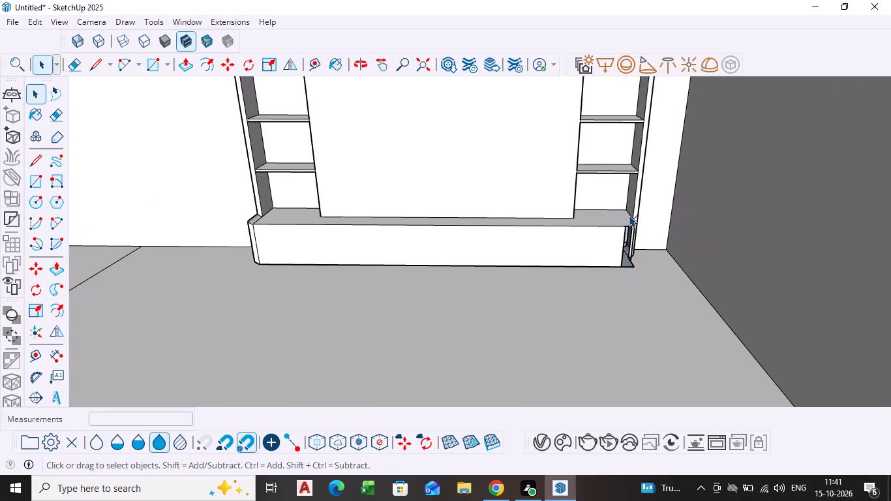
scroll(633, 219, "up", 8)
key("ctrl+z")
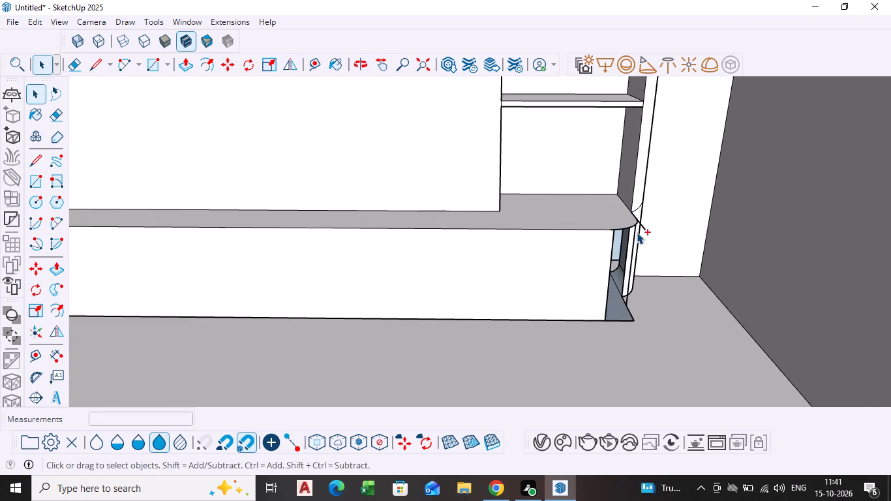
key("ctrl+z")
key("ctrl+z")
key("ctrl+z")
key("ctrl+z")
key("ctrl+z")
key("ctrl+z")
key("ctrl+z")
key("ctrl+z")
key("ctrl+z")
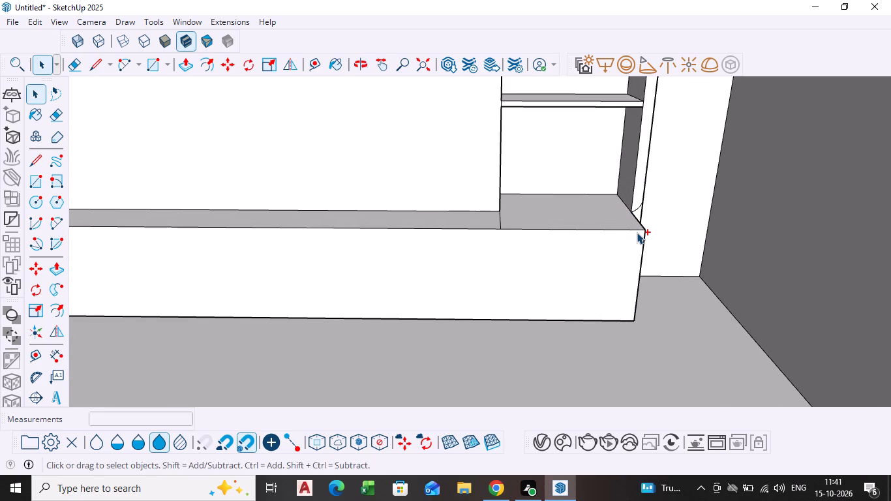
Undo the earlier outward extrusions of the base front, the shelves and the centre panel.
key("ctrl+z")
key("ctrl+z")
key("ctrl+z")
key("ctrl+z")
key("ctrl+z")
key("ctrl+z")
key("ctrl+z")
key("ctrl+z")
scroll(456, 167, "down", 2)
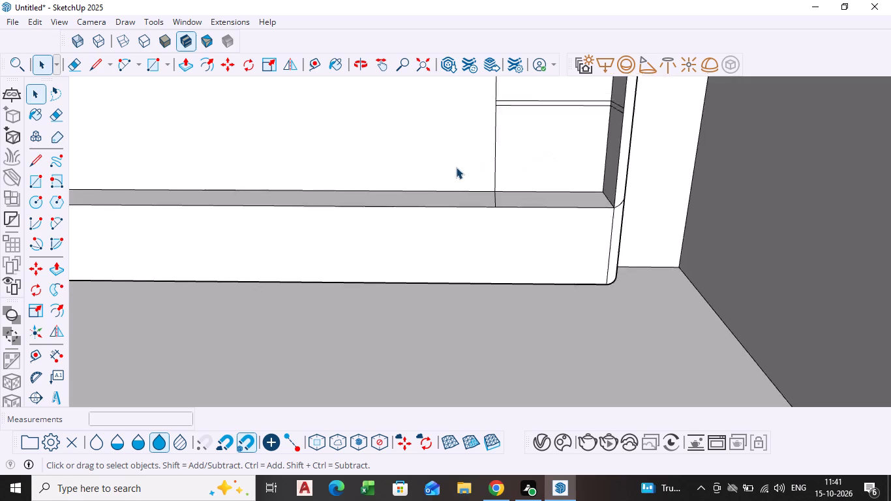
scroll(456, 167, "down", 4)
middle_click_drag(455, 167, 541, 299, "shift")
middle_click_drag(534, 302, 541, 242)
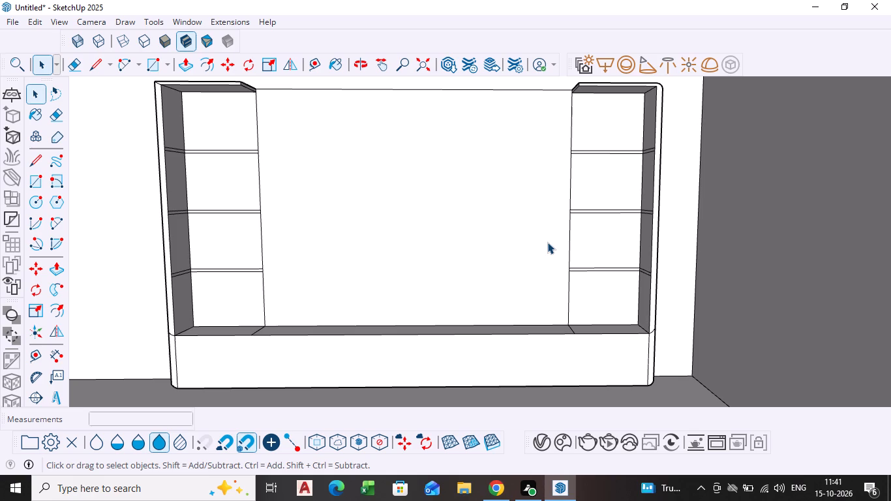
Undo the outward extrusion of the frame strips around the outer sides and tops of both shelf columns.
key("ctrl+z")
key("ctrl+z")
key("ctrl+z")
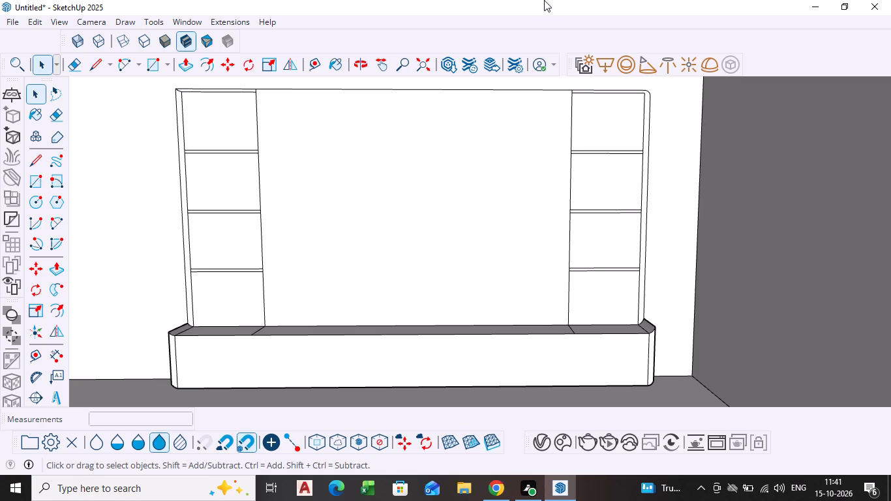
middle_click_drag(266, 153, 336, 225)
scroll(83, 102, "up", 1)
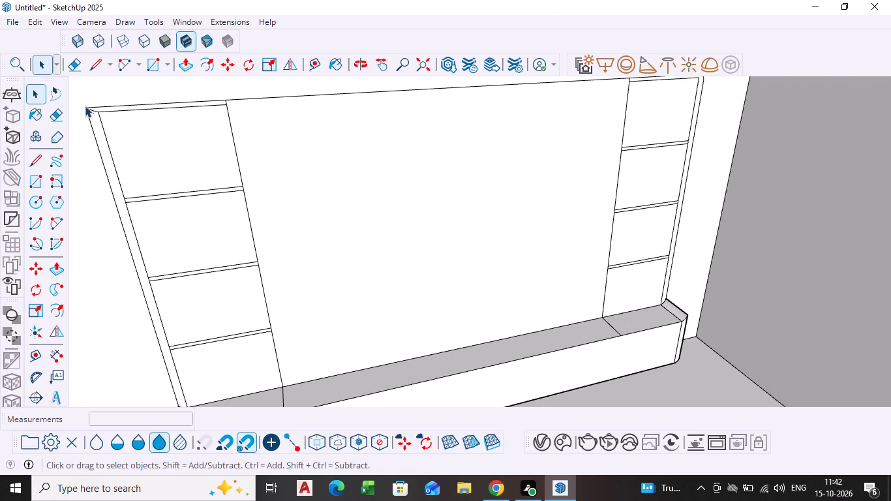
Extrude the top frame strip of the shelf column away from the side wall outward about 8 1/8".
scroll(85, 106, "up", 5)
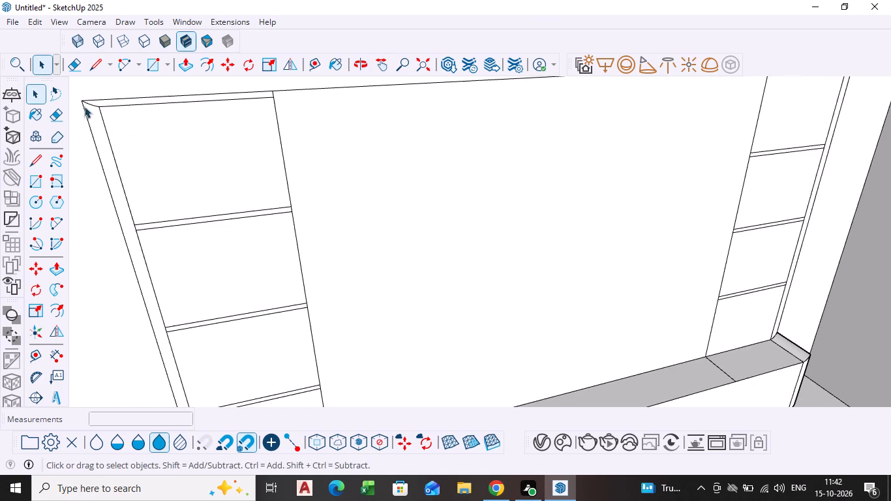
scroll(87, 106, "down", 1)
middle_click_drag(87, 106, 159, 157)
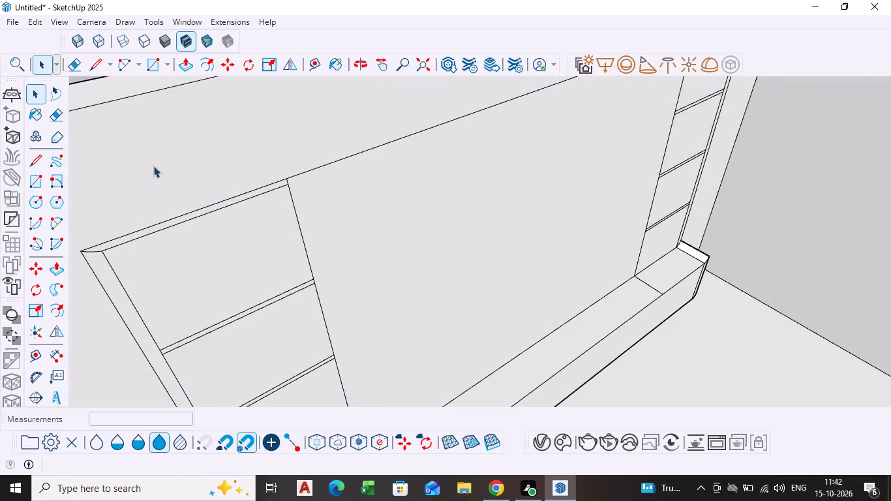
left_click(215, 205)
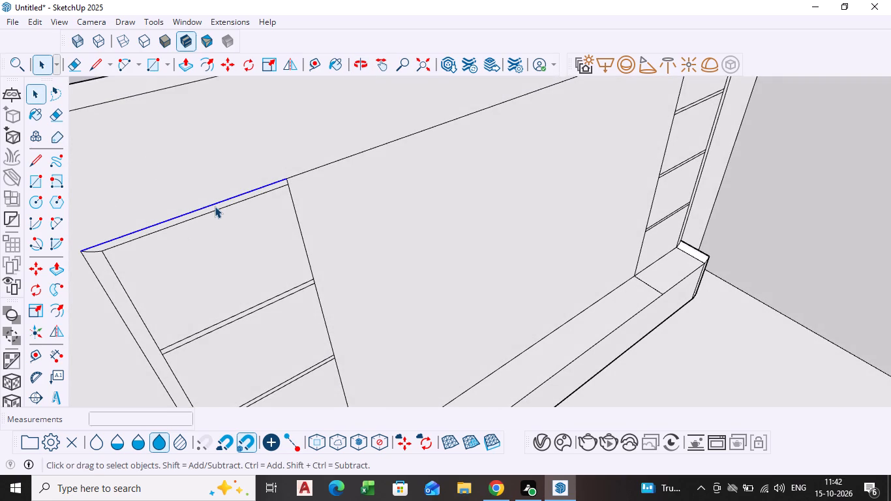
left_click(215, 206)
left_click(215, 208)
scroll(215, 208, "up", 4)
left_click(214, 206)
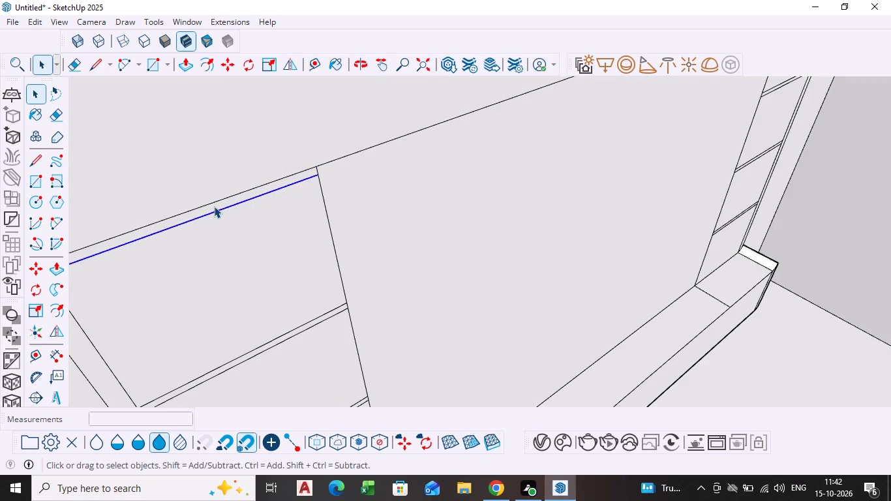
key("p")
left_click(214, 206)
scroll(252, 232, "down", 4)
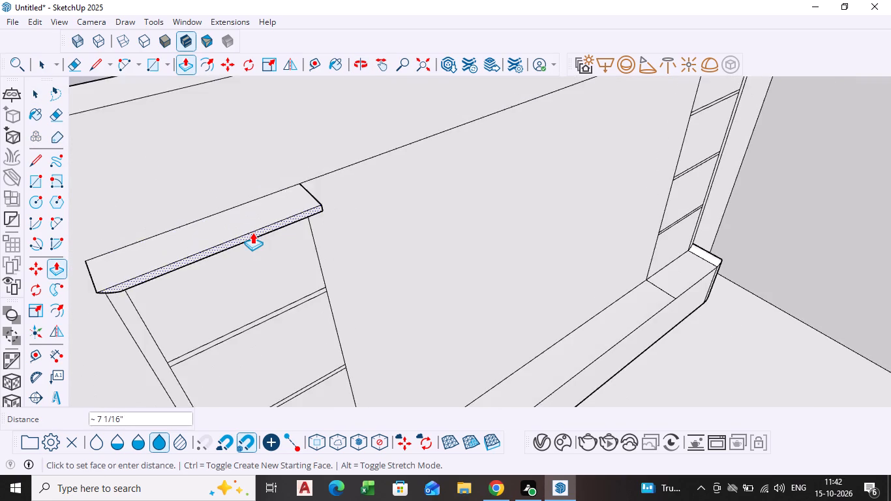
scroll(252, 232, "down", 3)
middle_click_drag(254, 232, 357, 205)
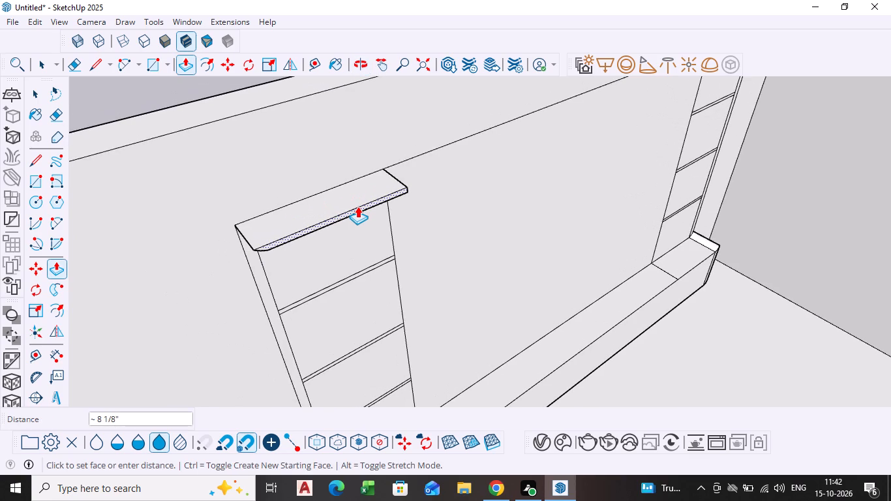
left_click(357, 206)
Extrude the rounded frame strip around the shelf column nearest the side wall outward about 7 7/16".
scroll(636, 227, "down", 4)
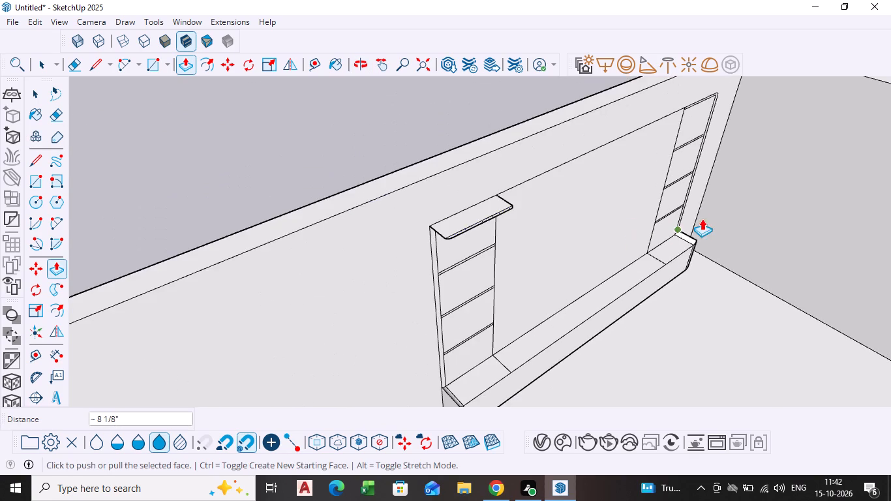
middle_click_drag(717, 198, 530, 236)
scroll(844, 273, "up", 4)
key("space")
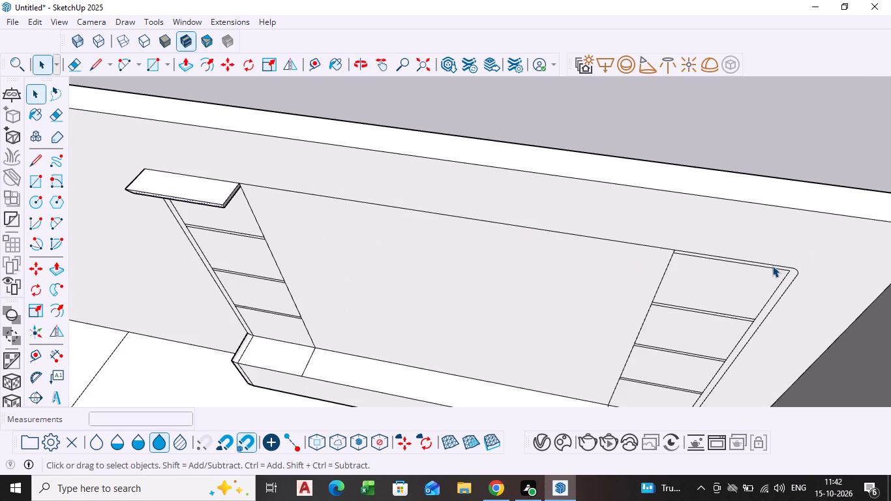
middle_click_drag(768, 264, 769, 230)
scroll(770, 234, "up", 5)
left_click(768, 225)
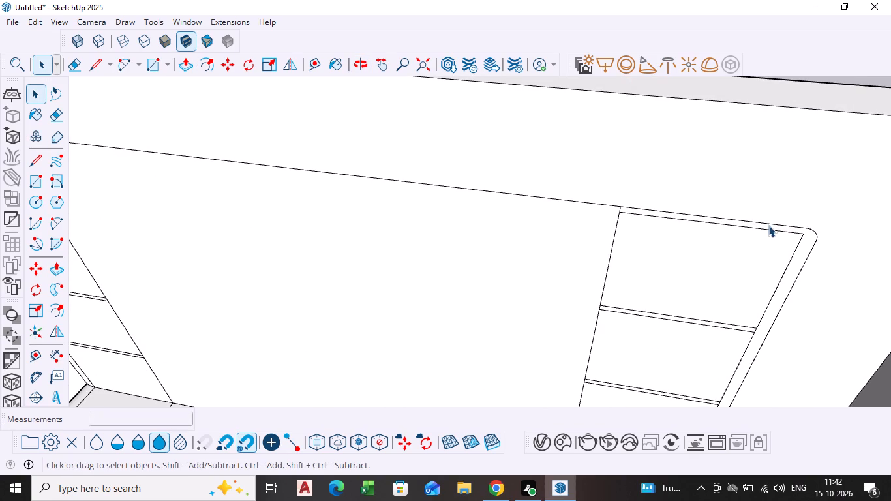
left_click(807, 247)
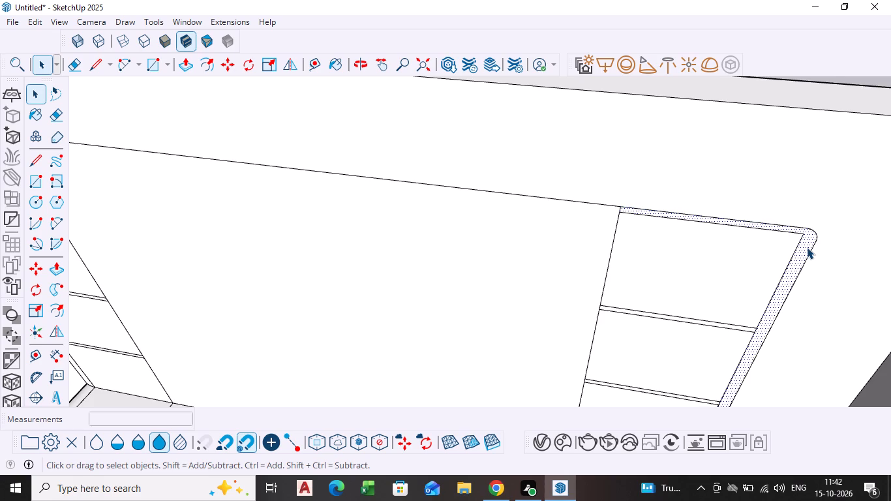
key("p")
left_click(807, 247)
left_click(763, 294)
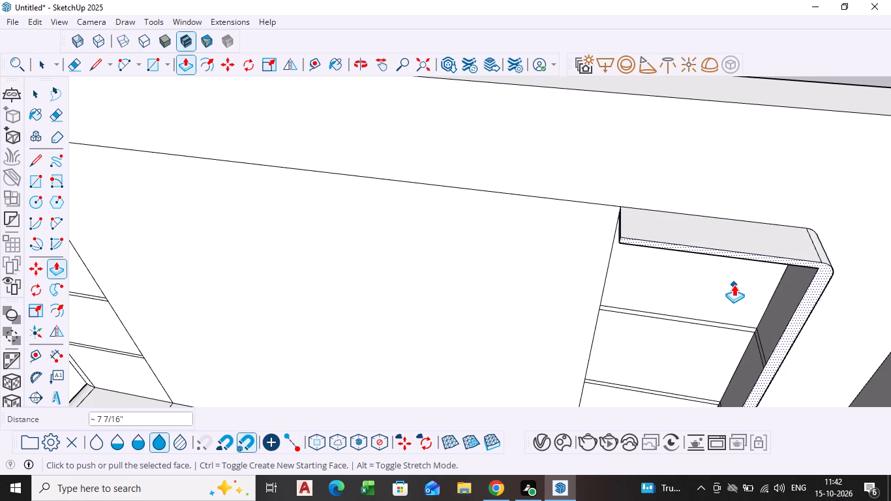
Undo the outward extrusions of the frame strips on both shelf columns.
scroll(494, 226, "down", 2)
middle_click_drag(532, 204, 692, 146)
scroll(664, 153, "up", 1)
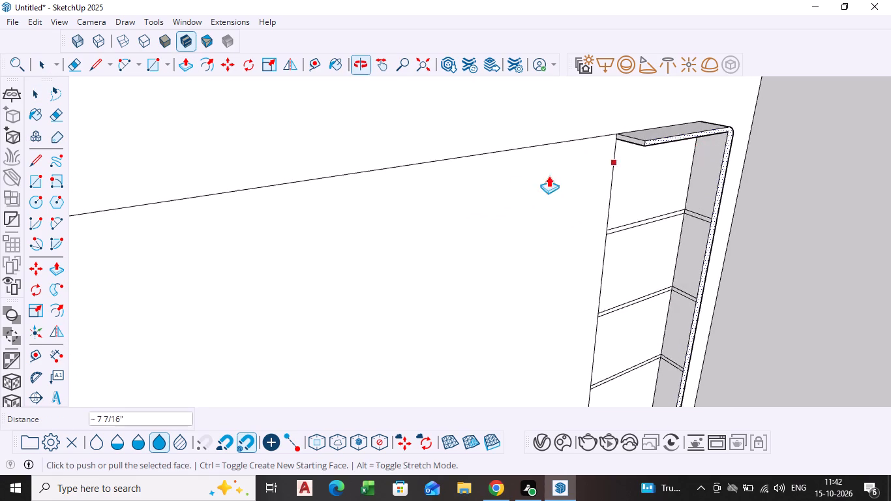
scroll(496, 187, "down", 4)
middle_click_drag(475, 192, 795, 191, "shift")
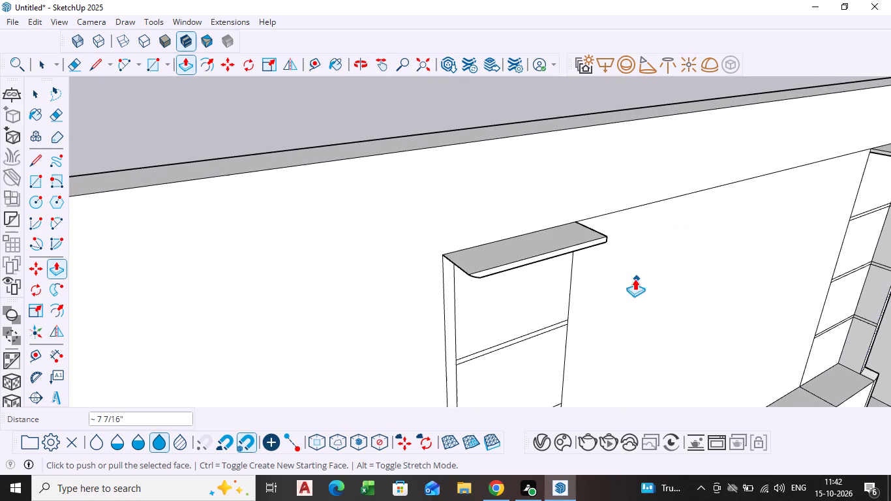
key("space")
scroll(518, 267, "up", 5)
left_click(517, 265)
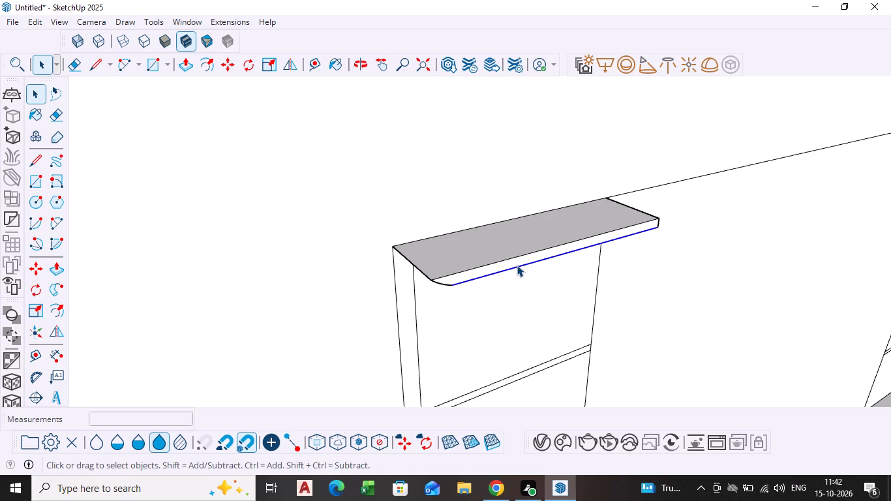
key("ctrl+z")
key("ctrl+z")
Delete the small arc across the frame's top corner on the shelf column away from the side wall.
scroll(400, 249, "up", 4)
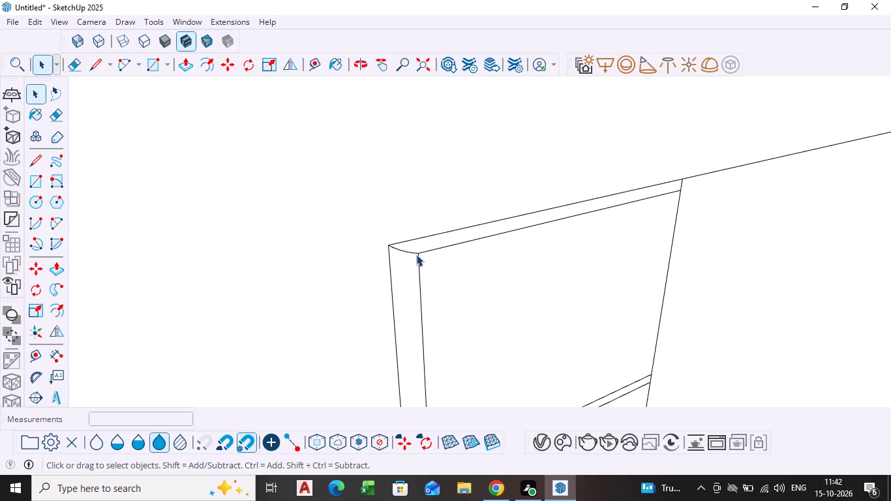
left_click(407, 252)
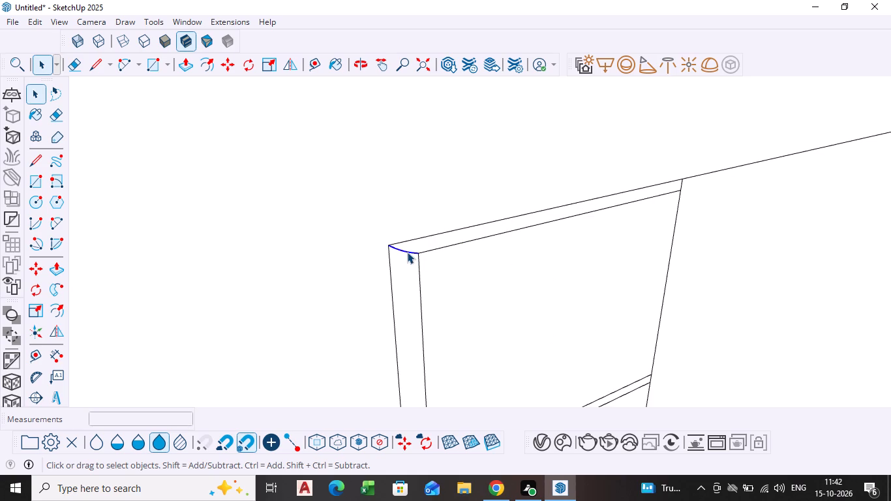
key("Delete")
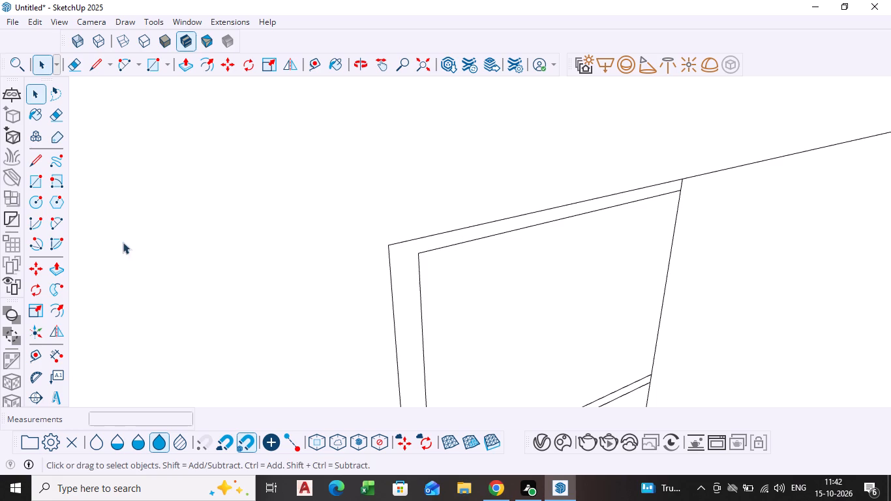
Round that frame's outer top corner with a tangent arc about 3 1/2" across and delete the two leftover corner edges.
left_click(55, 225)
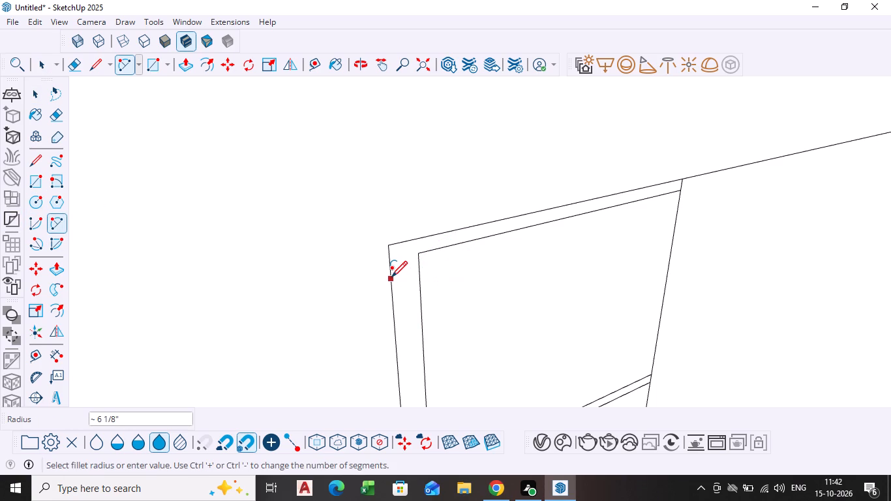
left_click(391, 286)
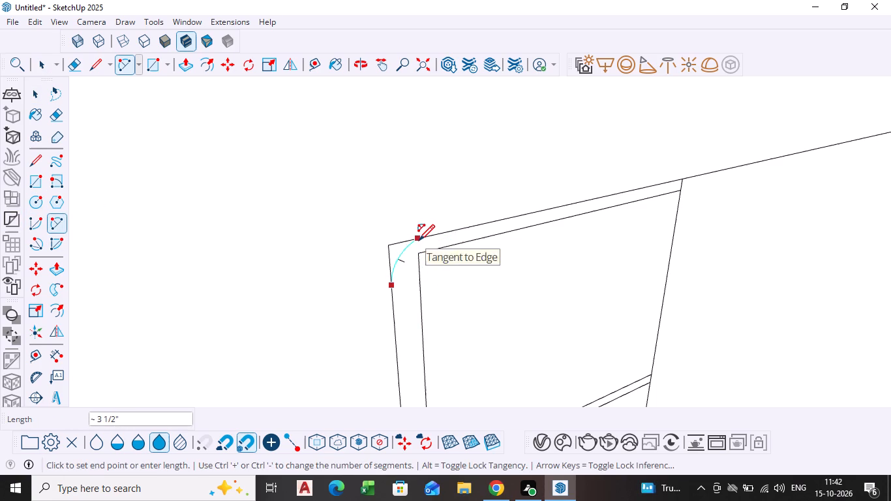
left_click(419, 242)
left_click(410, 250)
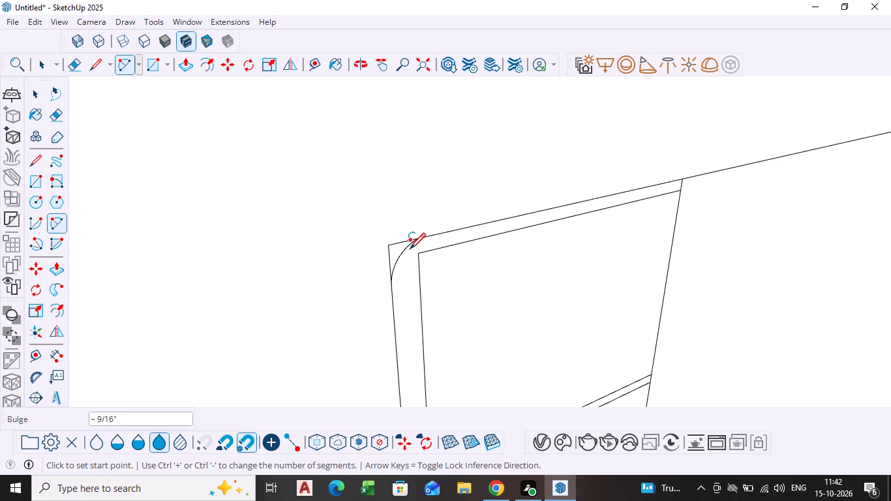
key("space")
left_click(398, 243)
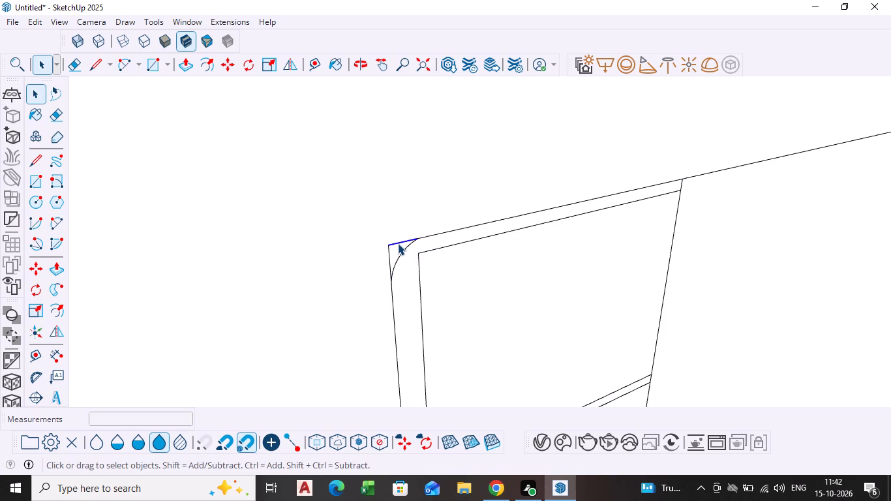
key("Delete")
left_click(387, 255)
key("Delete")
Round the same frame's inner top corner with a matching arc and delete the two leftover corner edges.
scroll(403, 266, "down", 4)
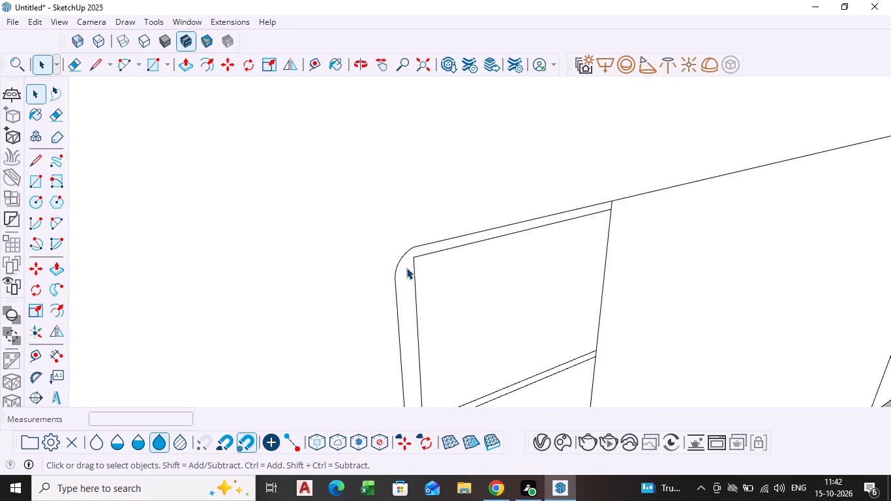
scroll(519, 277, "down", 1)
middle_click_drag(427, 264, 215, 138, "shift")
scroll(342, 164, "down", 3)
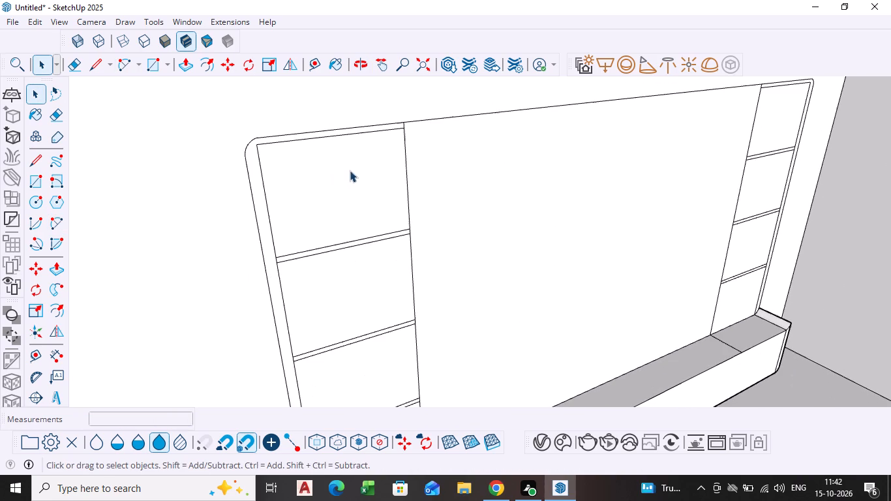
scroll(350, 170, "down", 1)
scroll(282, 142, "up", 7)
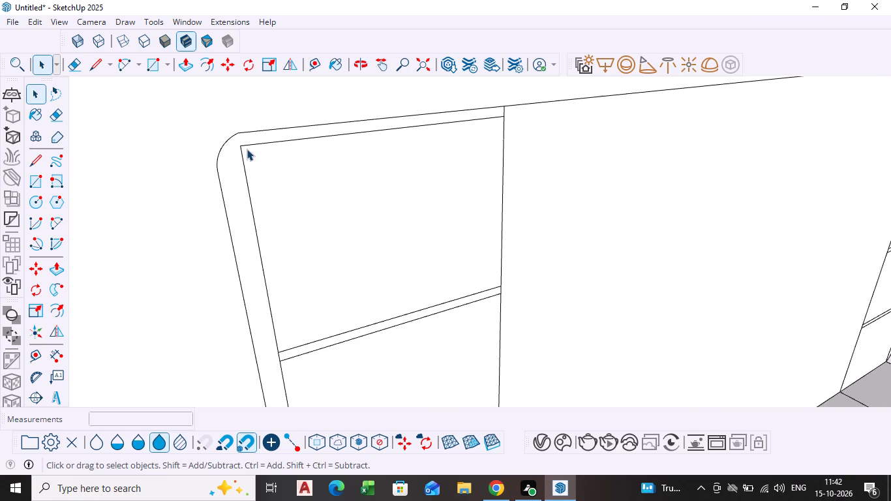
scroll(247, 149, "up", 3)
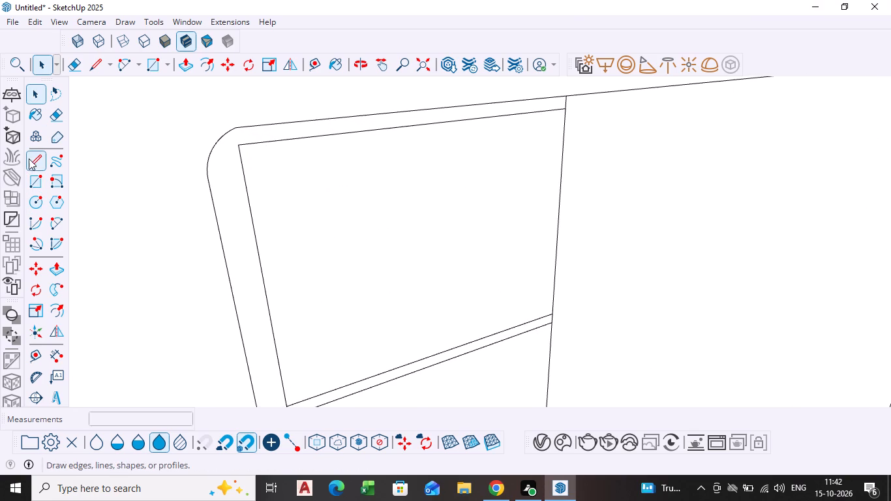
left_click(50, 216)
scroll(235, 174, "up", 2)
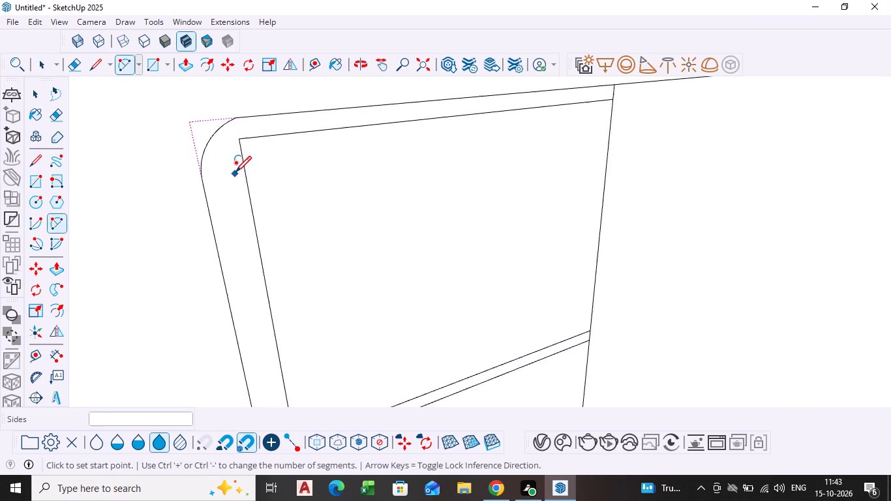
scroll(235, 174, "up", 3)
left_click(249, 175)
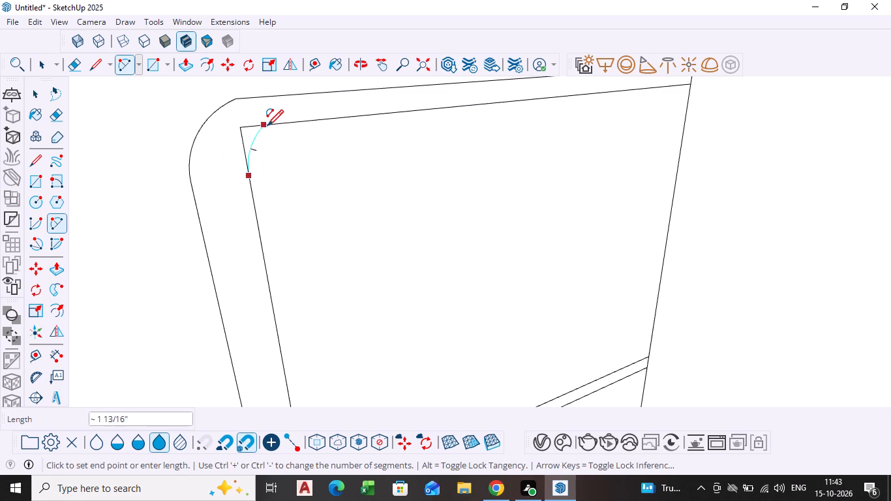
left_click(275, 125)
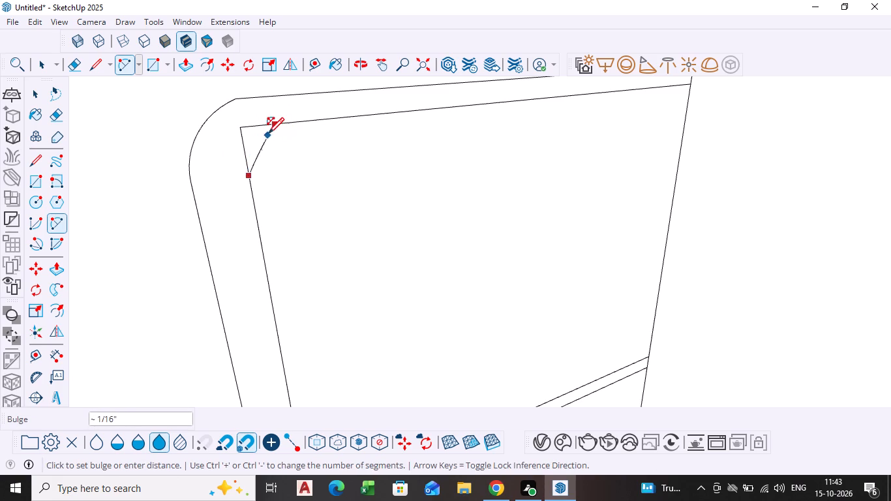
left_click(262, 132)
key("space")
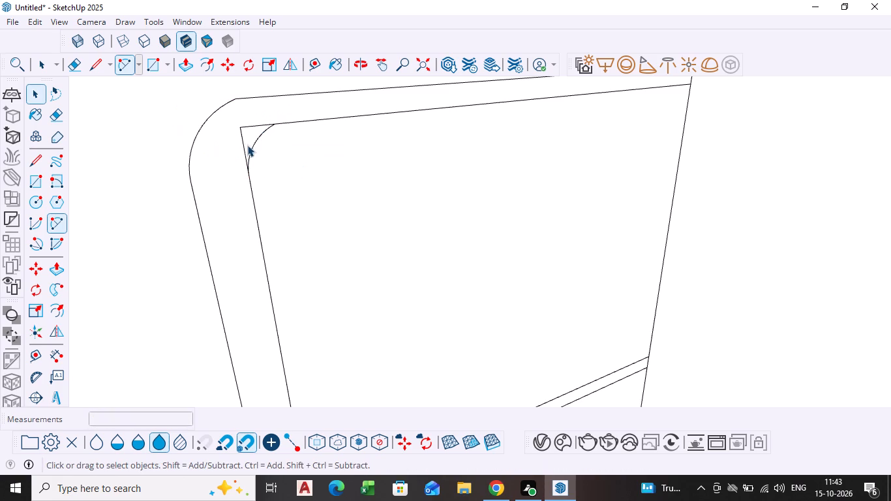
left_click(254, 127)
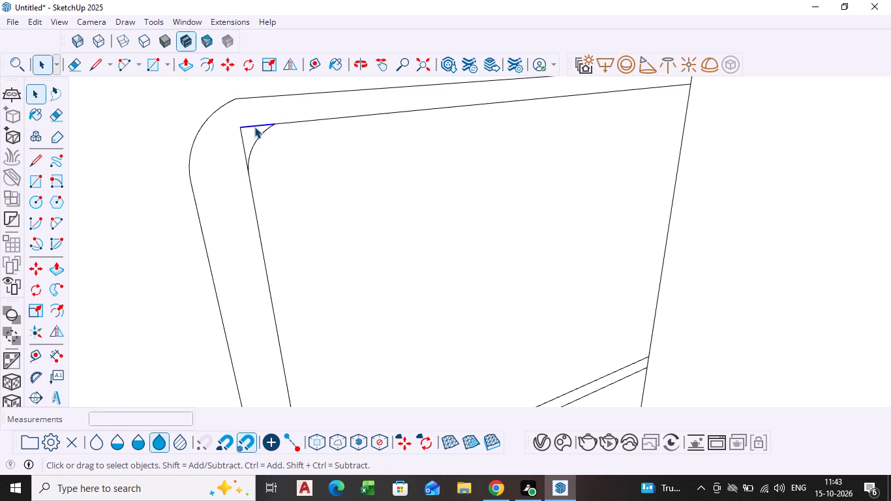
key("Delete")
left_click(243, 145)
key("Delete")
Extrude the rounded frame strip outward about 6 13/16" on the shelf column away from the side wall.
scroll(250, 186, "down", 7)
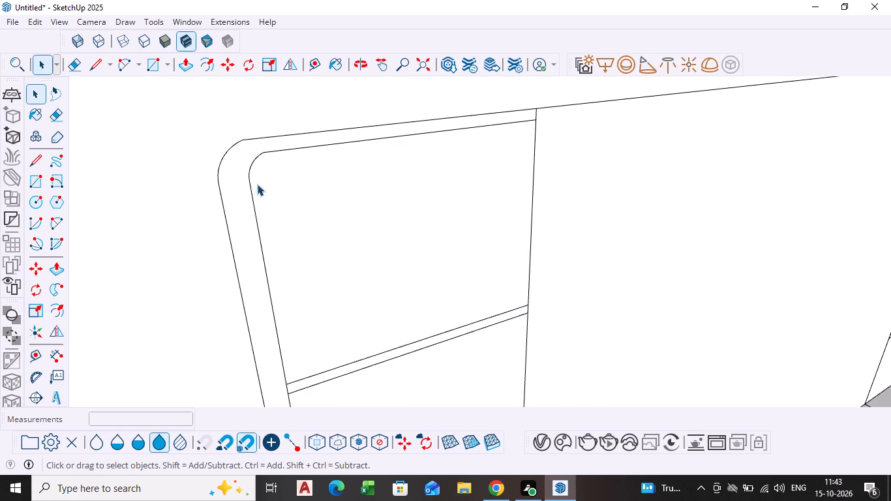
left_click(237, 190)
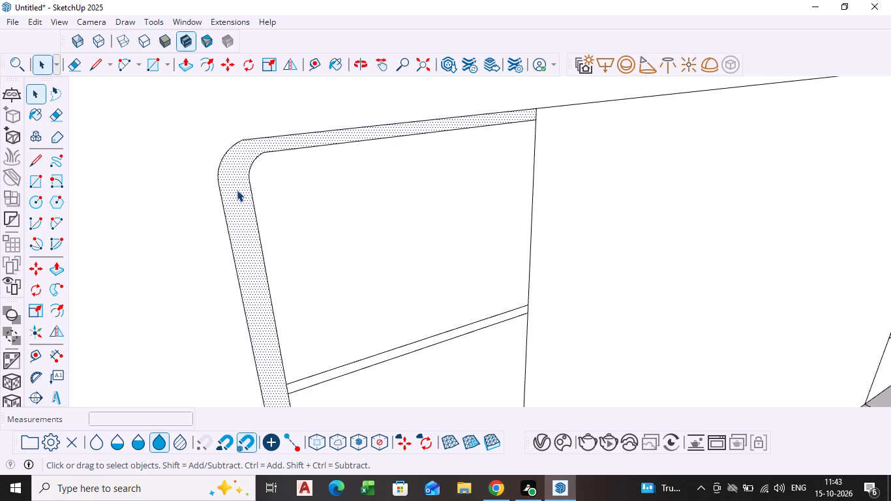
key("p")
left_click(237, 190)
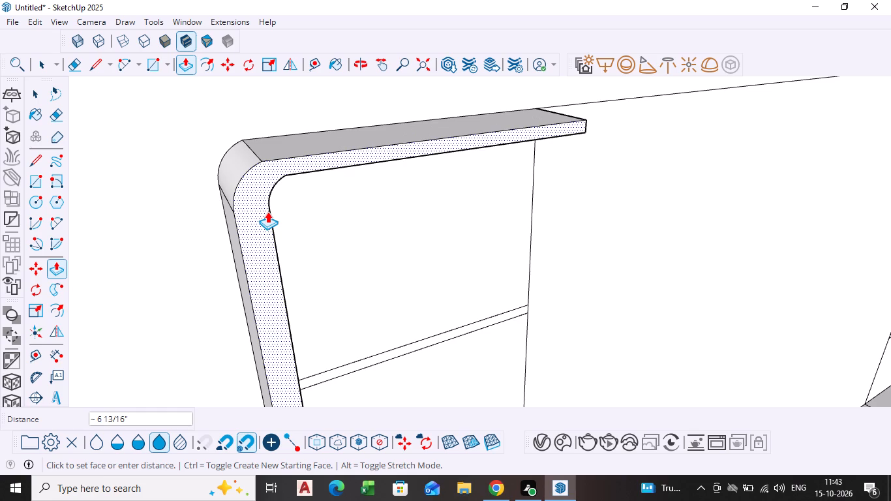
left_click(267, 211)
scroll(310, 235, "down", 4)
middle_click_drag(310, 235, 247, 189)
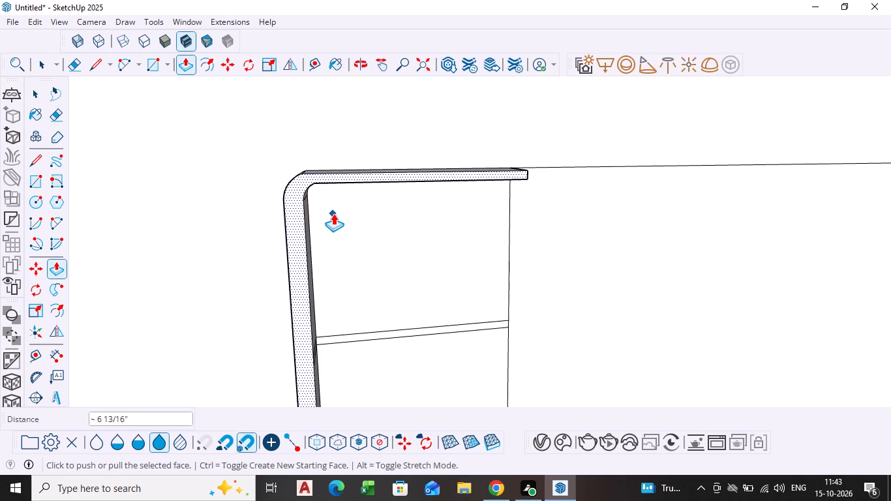
Undo the frame strip's extrusion and the rounding of its outer and inner top corners.
key("ctrl+z")
key("ctrl+z")
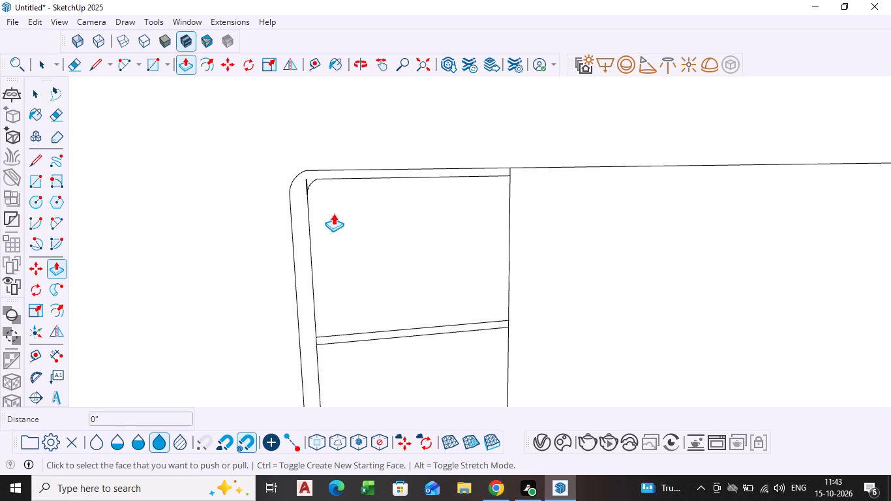
key("ctrl+z")
key("ctrl+z")
key("ctrl+z")
key("ctrl+z")
key("ctrl+z")
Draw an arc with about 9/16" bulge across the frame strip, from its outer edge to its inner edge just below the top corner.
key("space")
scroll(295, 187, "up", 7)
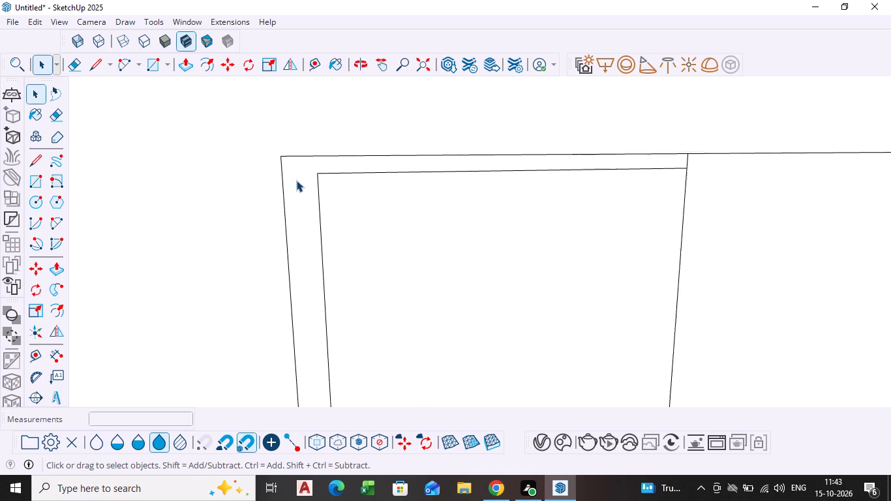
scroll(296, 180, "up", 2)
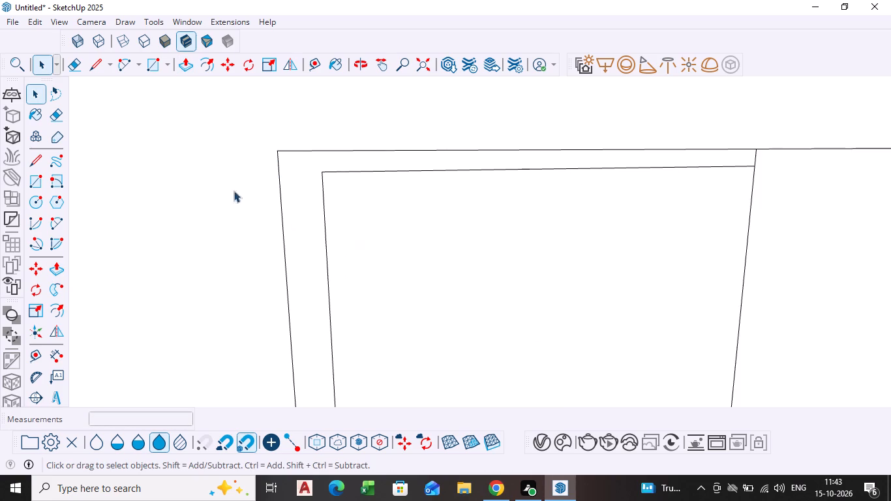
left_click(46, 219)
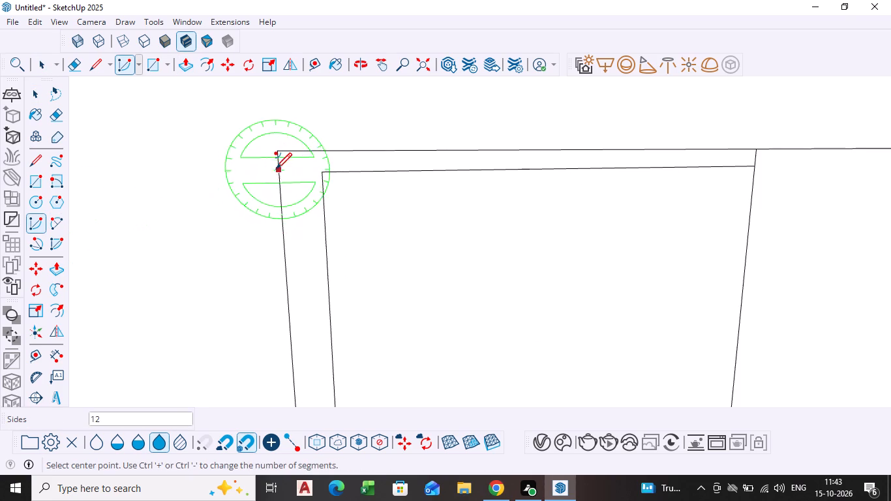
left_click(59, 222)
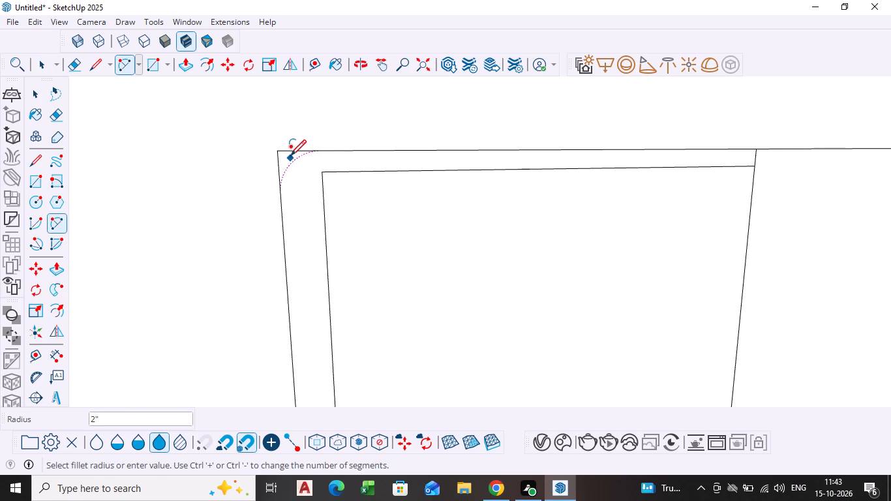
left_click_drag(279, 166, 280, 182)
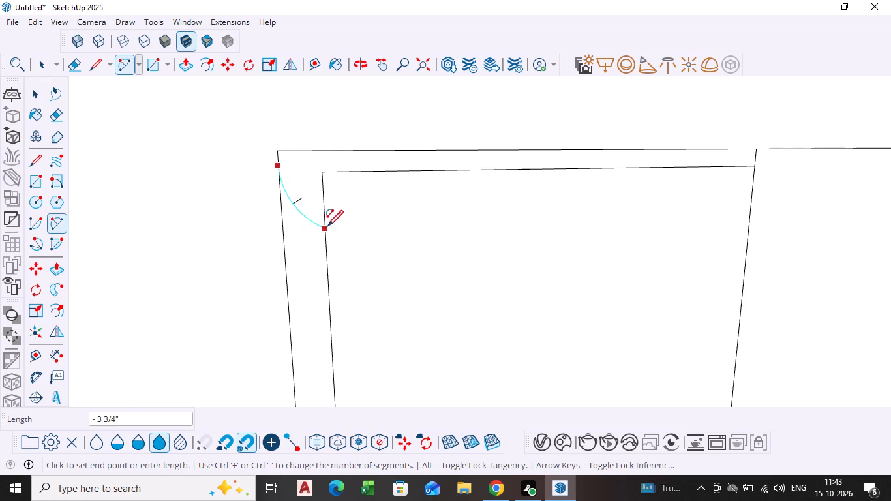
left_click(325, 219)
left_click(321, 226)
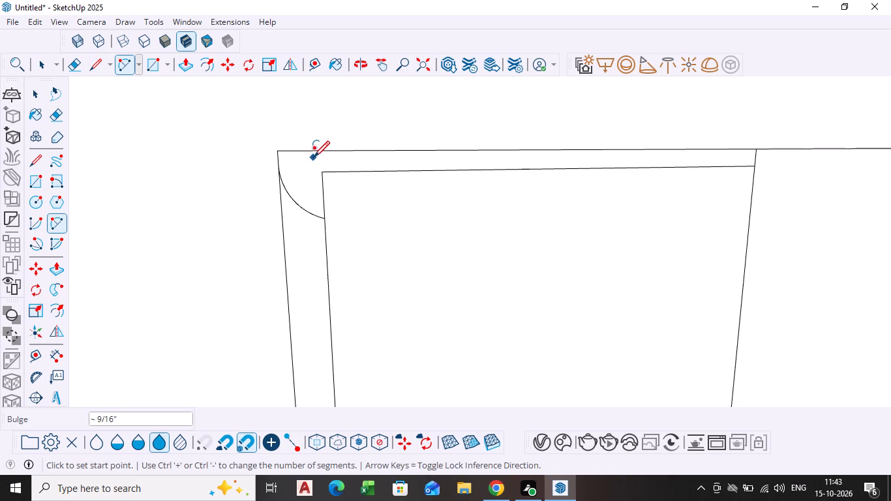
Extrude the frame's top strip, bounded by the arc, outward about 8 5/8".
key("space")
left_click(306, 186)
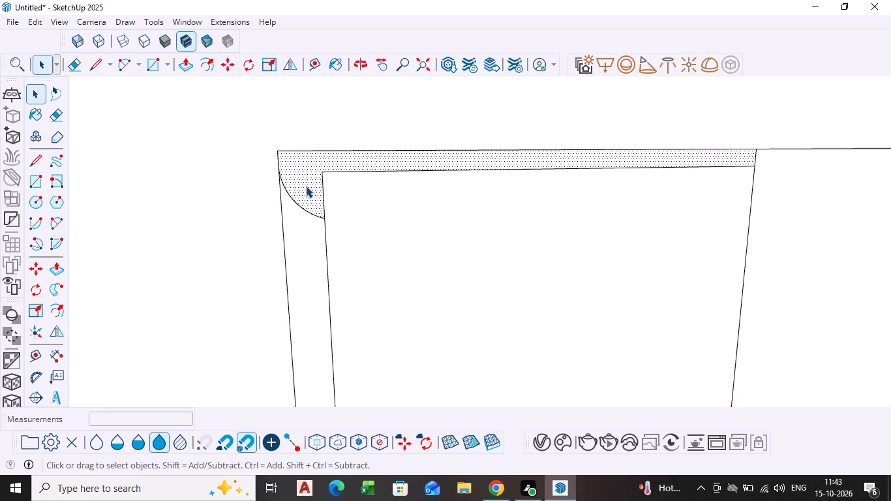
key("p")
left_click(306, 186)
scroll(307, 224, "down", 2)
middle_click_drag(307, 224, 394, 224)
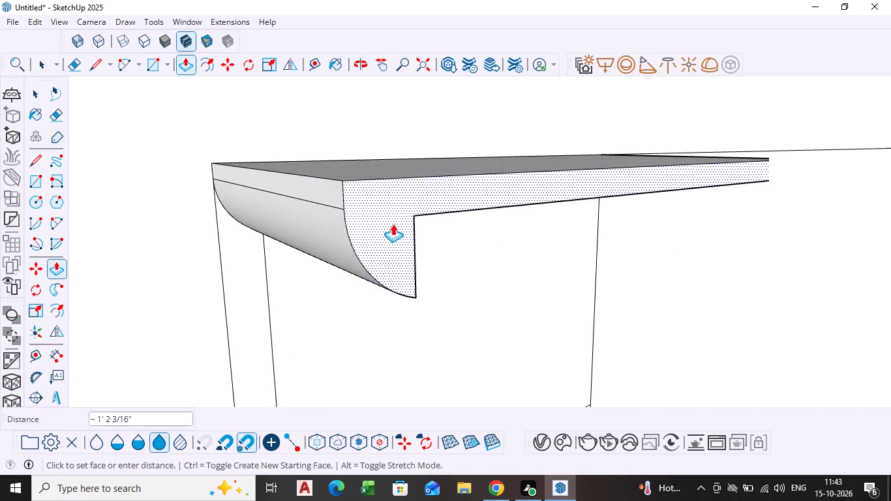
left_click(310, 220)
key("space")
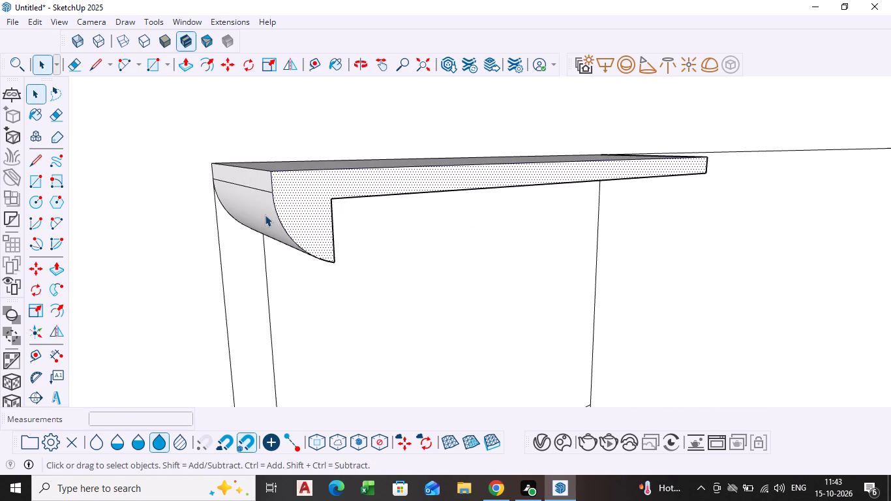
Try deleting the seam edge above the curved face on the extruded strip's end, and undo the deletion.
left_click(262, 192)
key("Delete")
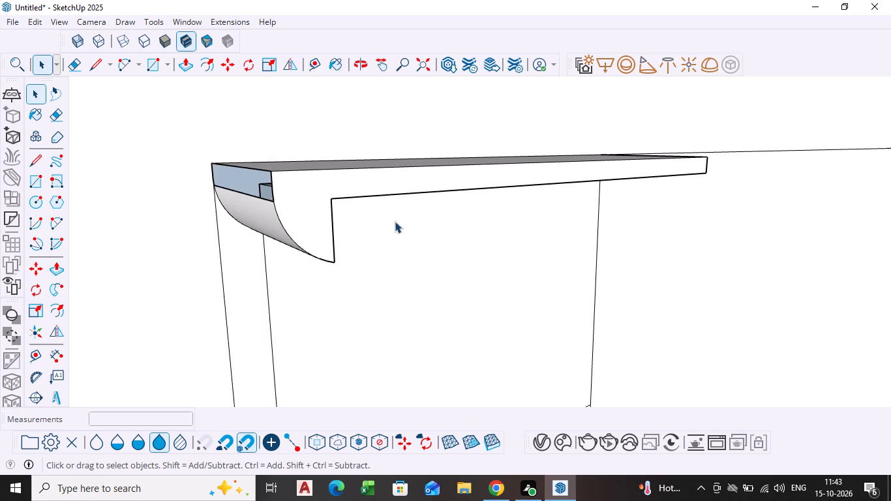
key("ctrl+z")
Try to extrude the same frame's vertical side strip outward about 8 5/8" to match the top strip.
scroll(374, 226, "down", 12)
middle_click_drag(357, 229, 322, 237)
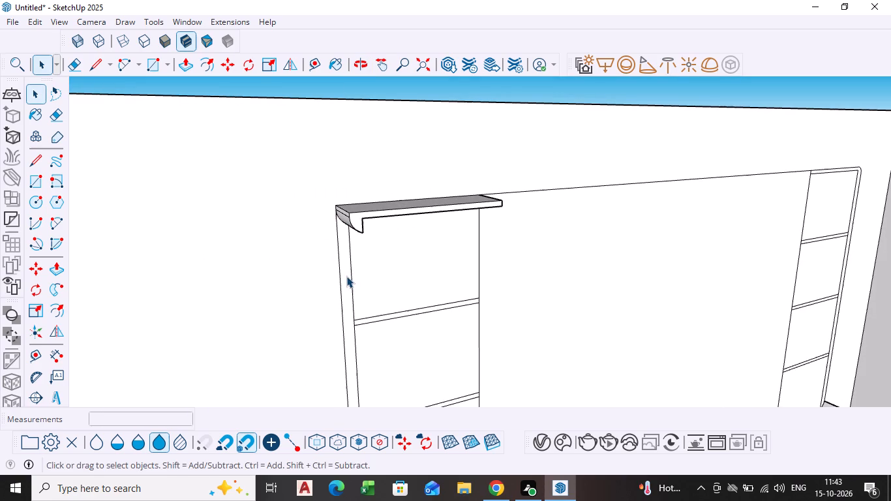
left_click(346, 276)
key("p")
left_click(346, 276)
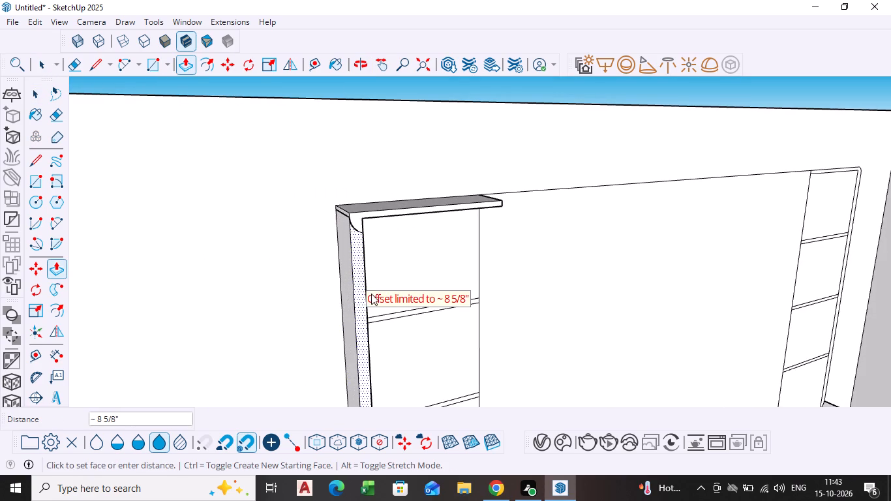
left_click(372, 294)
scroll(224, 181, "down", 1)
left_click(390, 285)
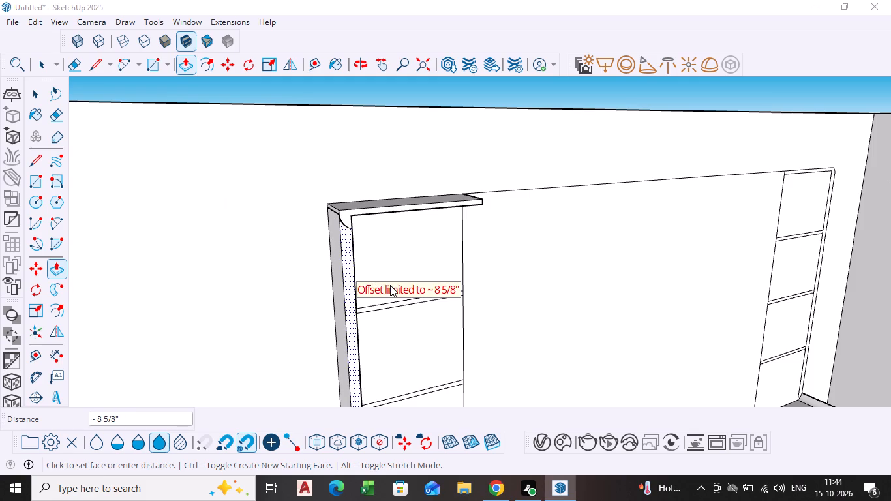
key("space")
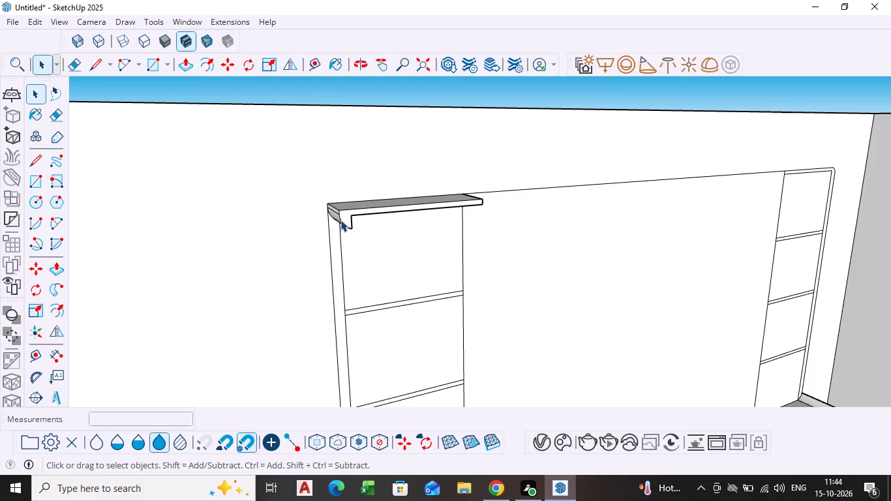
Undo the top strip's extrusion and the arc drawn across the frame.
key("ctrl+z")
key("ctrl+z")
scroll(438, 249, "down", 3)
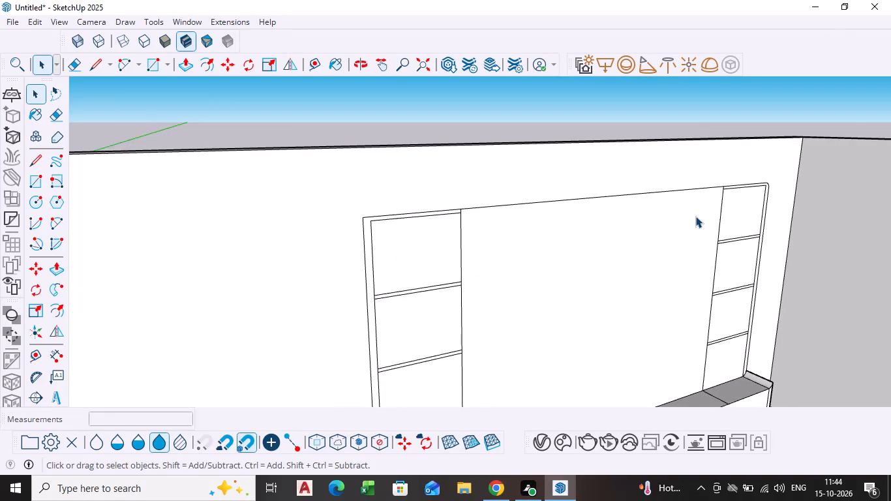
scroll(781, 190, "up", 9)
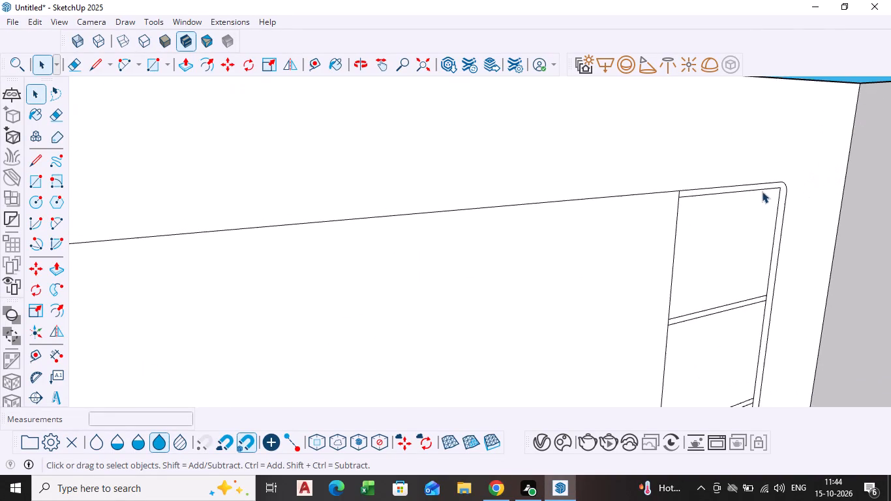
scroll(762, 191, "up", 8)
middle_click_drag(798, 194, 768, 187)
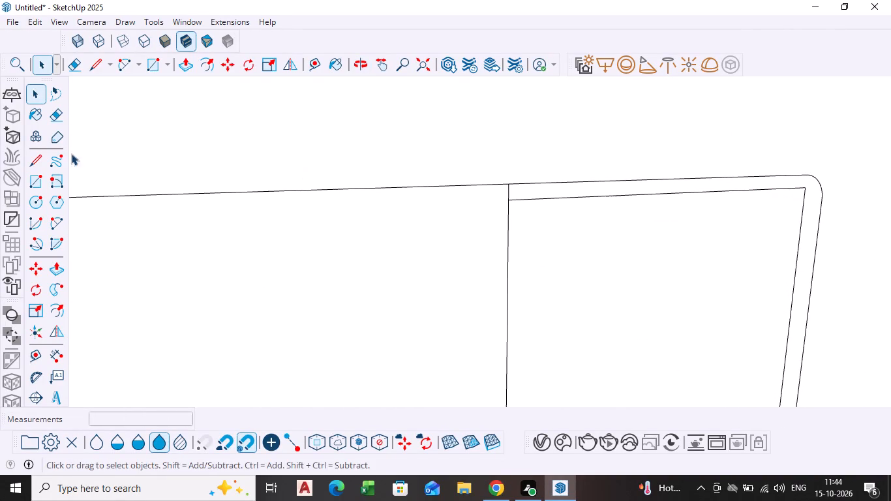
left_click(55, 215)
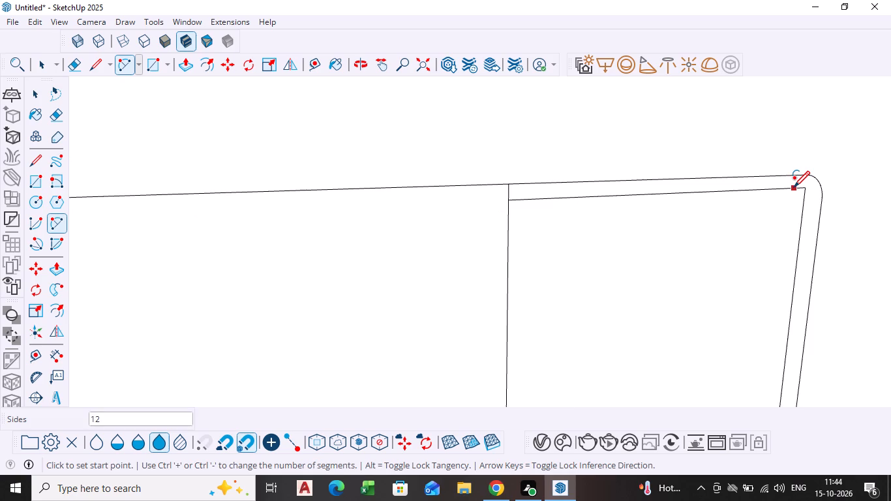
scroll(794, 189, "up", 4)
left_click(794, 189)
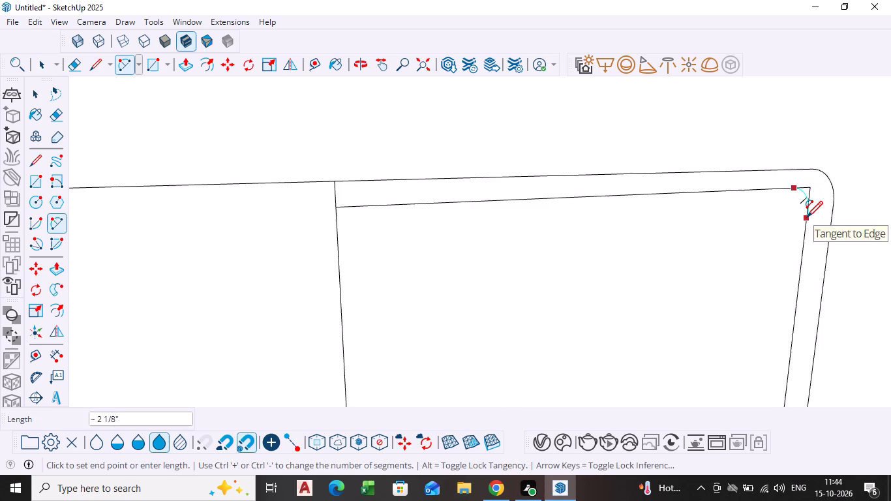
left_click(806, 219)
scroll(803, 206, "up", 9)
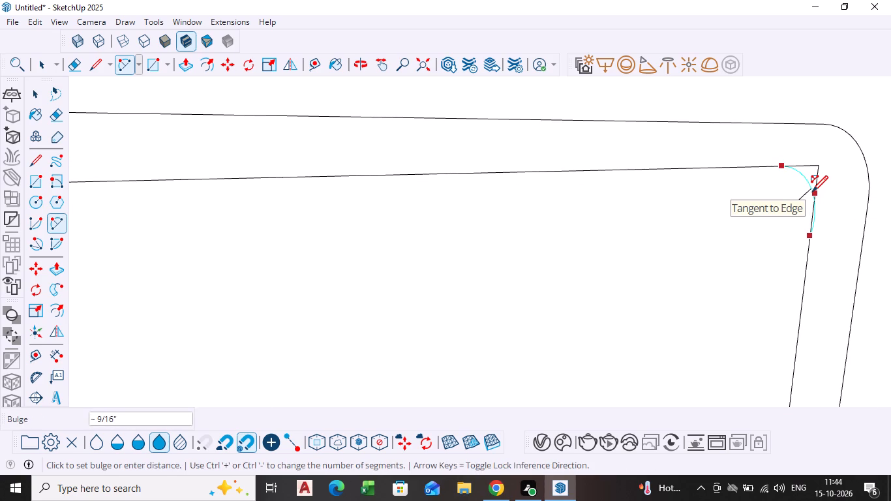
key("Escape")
Round the inner top corner of the side-wall shelf column's frame with a tangent arc of about 9/16" bulge and delete the two leftover corner edges.
scroll(802, 181, "up", 3)
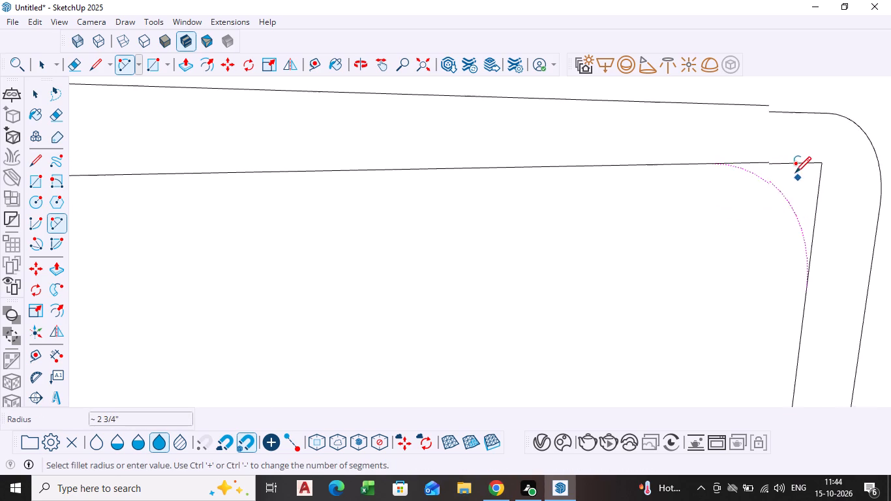
left_click(725, 164)
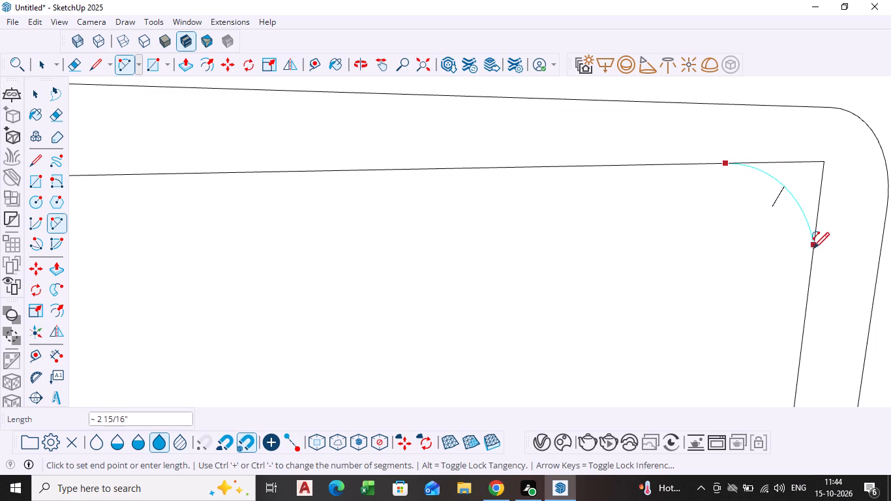
left_click(811, 267)
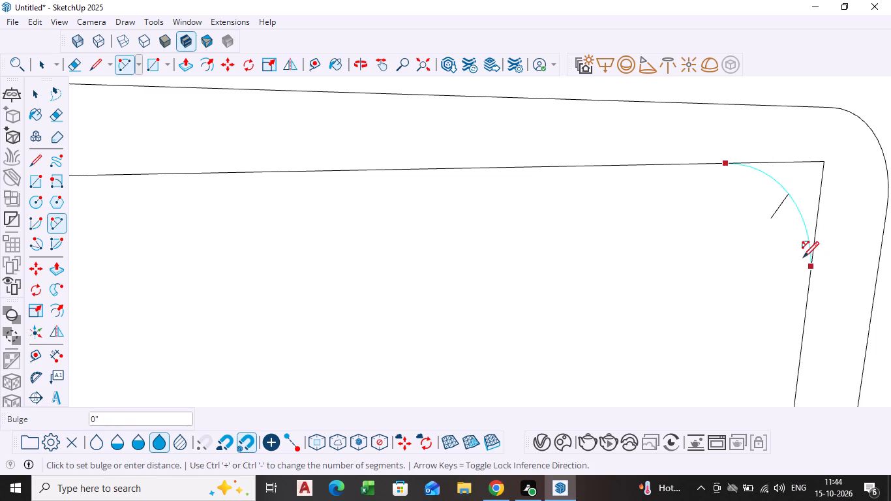
left_click(797, 200)
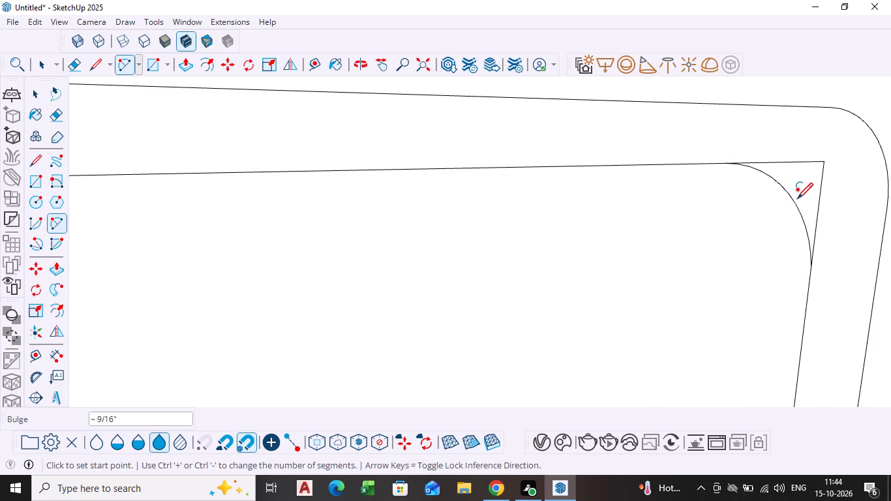
key("space")
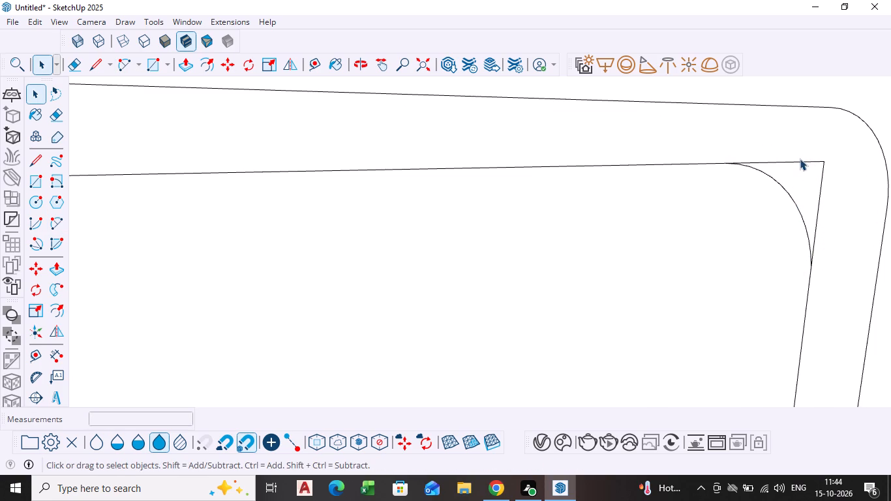
left_click(798, 160)
key("Delete")
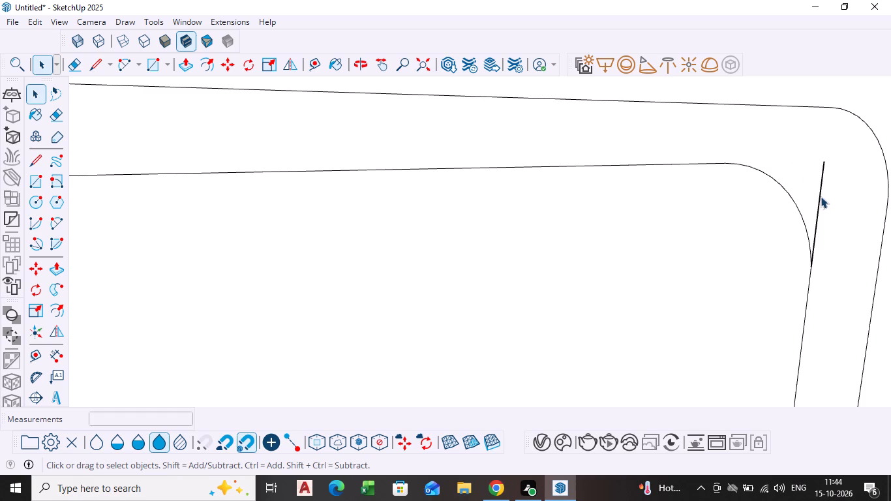
left_click(819, 198)
key("Delete")
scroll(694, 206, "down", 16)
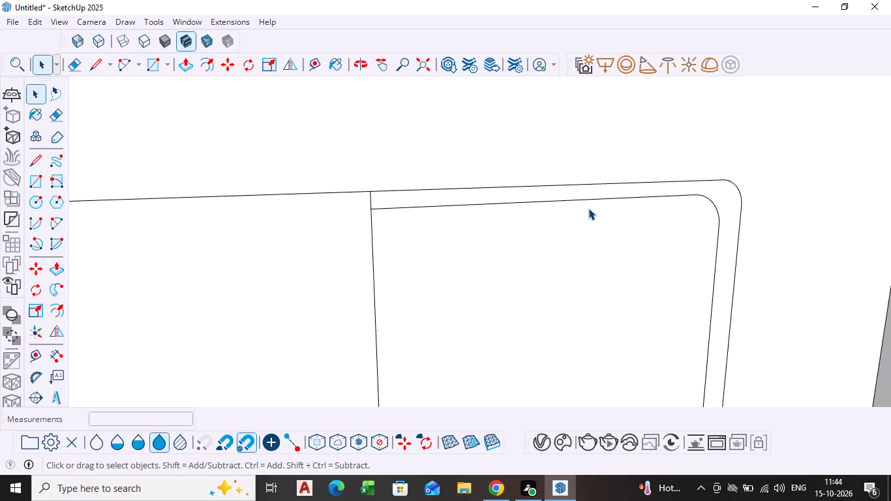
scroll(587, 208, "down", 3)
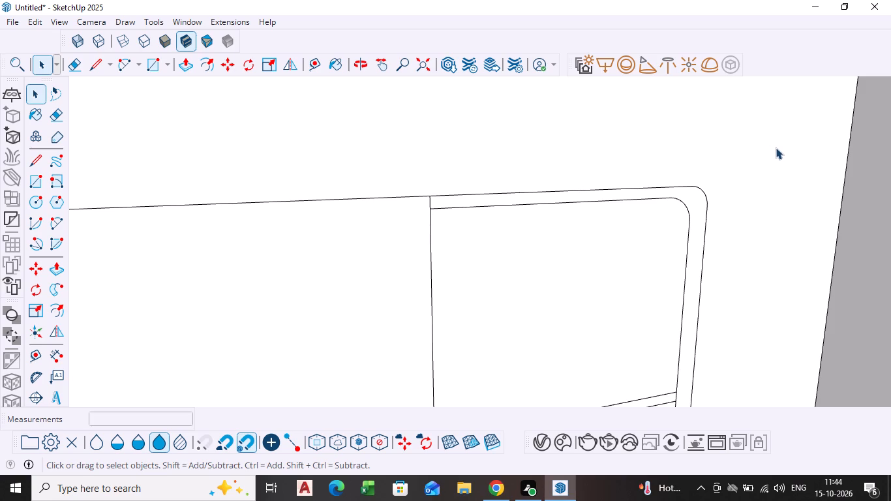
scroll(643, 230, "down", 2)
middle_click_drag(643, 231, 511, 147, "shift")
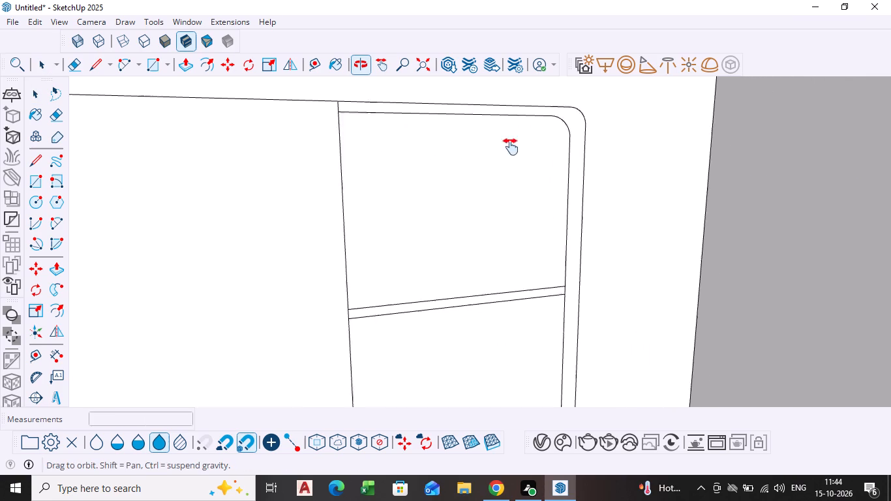
Extrude the rounded frame of the side-wall shelf column outward 1'.
middle_click_drag(511, 147, 481, 157, "shift")
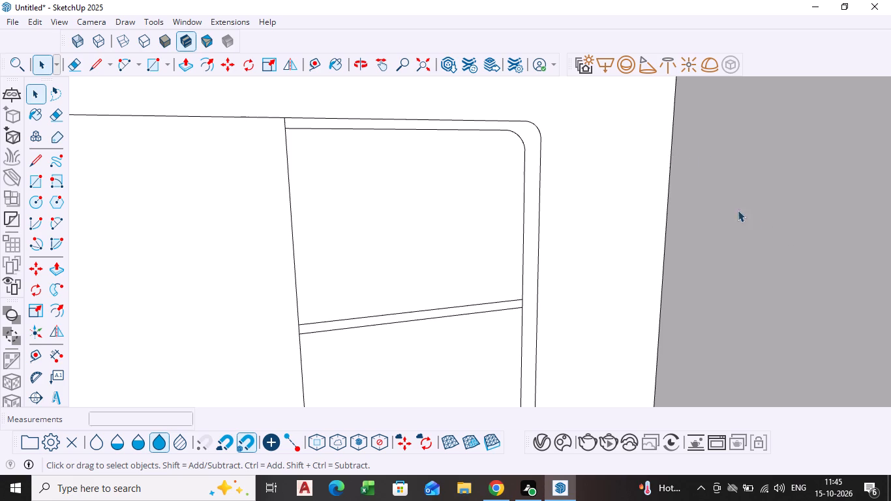
left_click(533, 175)
key("p")
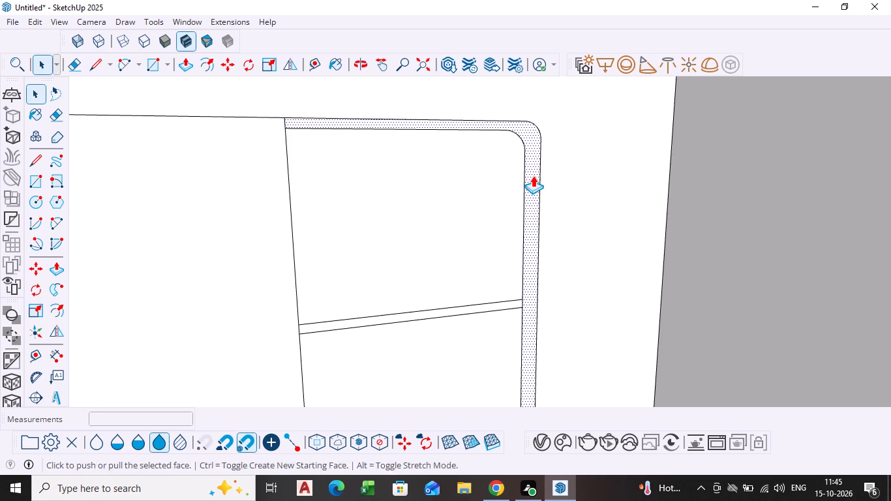
left_click(533, 175)
scroll(553, 233, "down", 3)
middle_click_drag(552, 233, 397, 247)
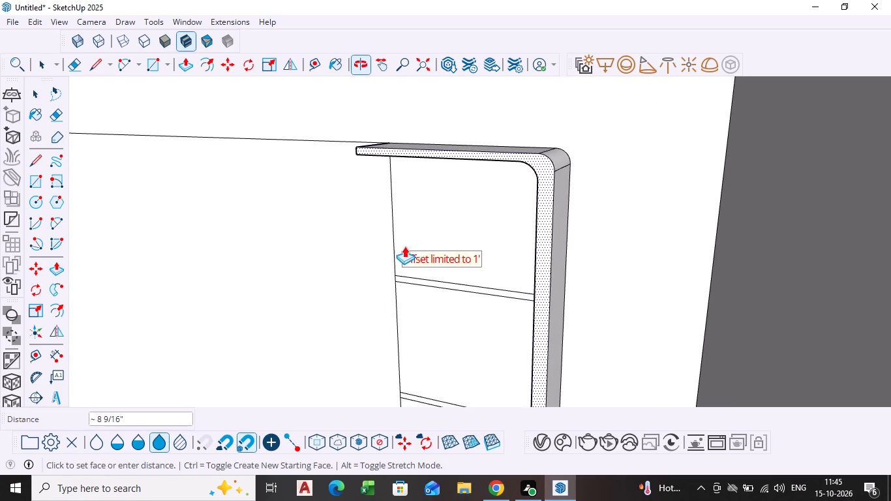
left_click(430, 233)
Examine both shelf columns, the extruded frame and the base ledge of the back-wall unit from several angles.
scroll(335, 232, "down", 4)
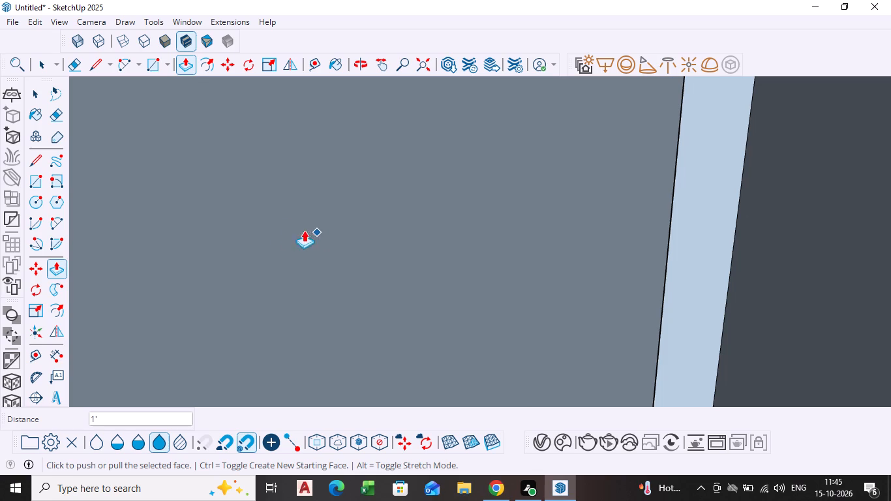
left_click(421, 65)
scroll(806, 144, "up", 14)
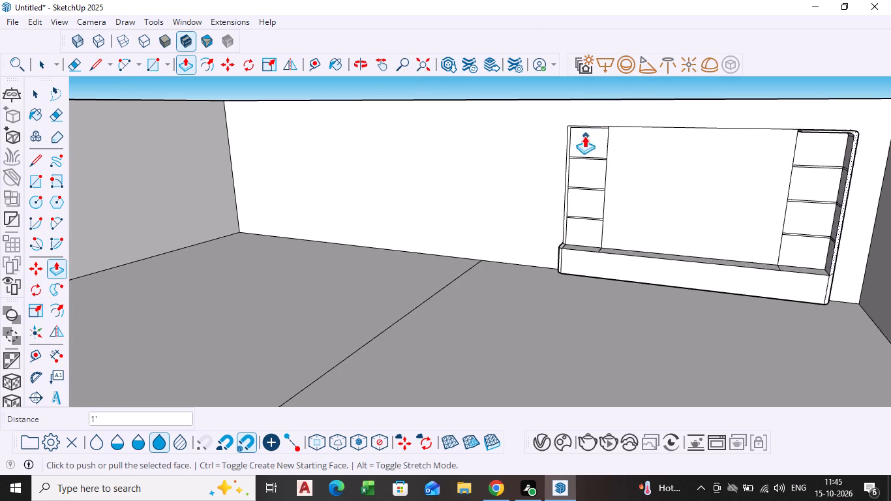
scroll(584, 136, "up", 3)
scroll(556, 119, "down", 2)
scroll(546, 118, "up", 8)
key("space")
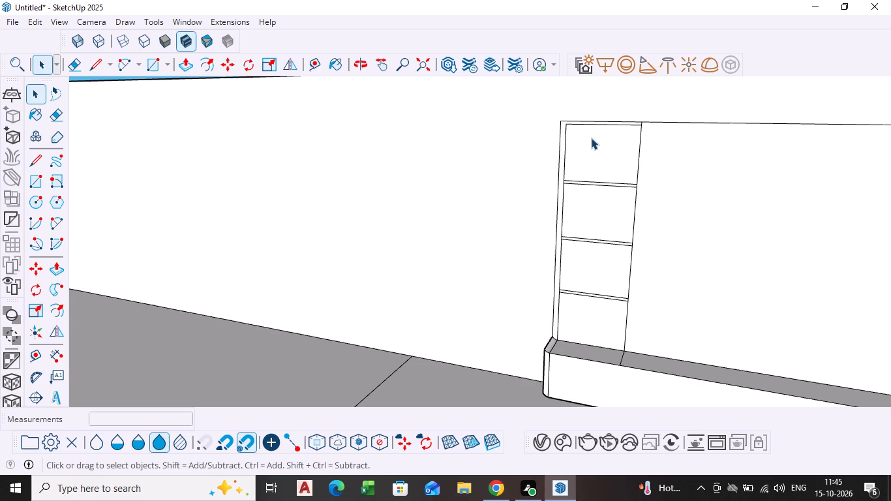
scroll(588, 116, "up", 10)
middle_click_drag(572, 108, 569, 115)
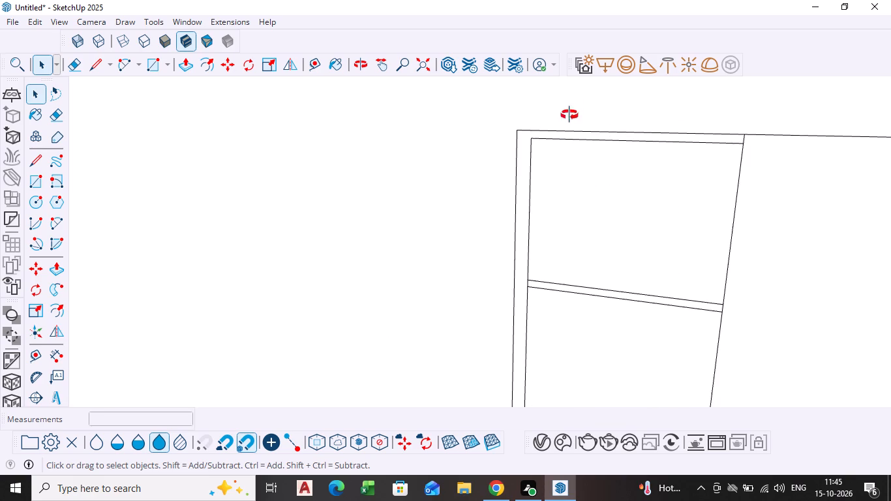
middle_click_drag(569, 115, 569, 145)
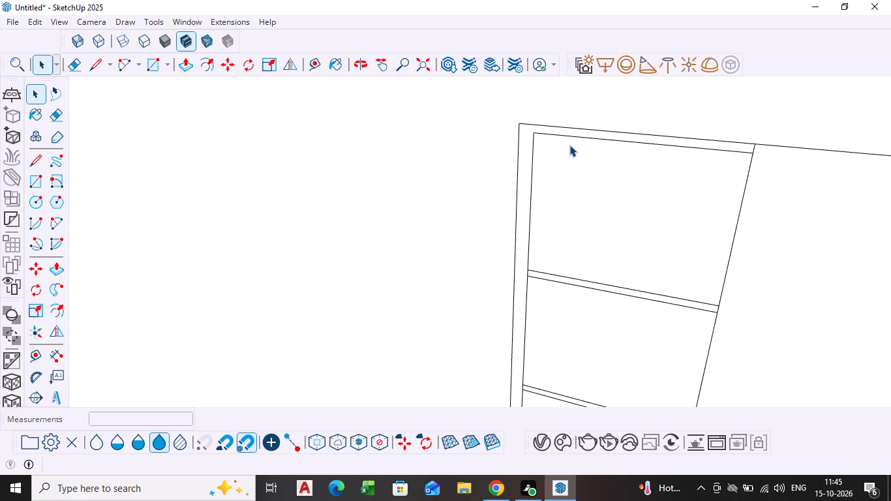
scroll(569, 145, "up", 2)
scroll(567, 146, "down", 4)
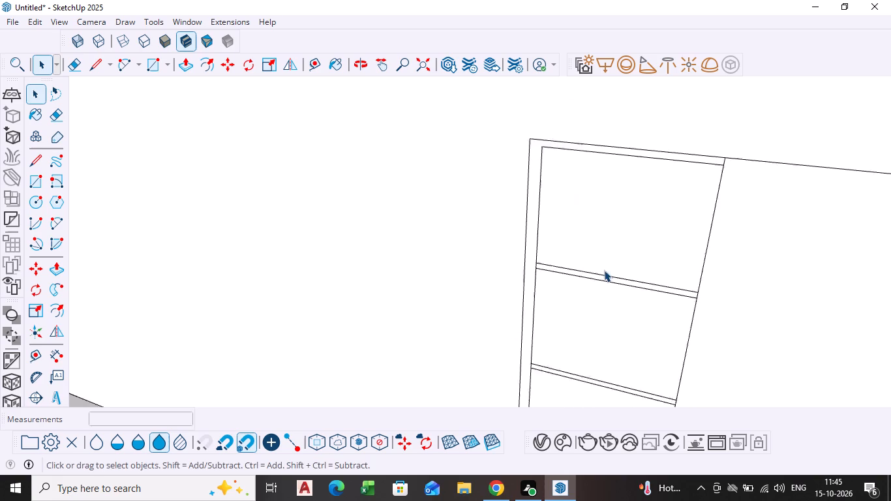
scroll(604, 270, "down", 4)
middle_click_drag(599, 265, 395, 149, "shift")
scroll(502, 179, "down", 5)
scroll(757, 275, "down", 3)
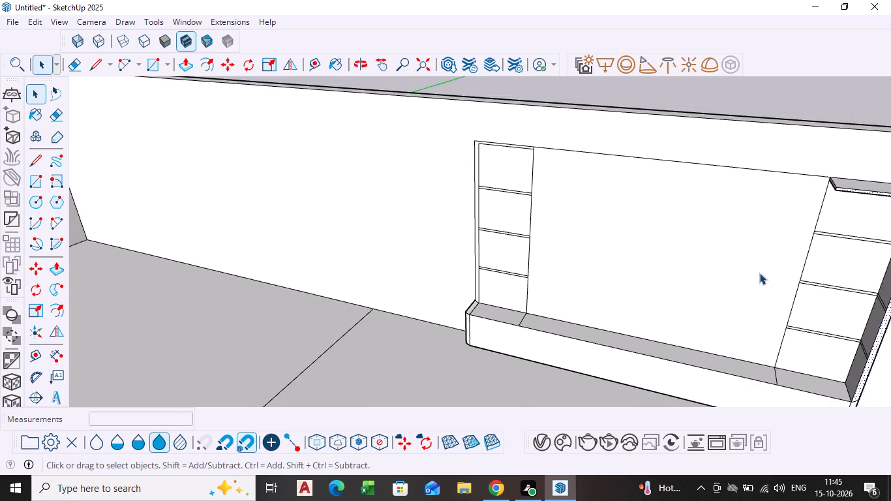
middle_click_drag(754, 273, 550, 234, "shift")
scroll(695, 171, "down", 1)
middle_click_drag(695, 171, 695, 126)
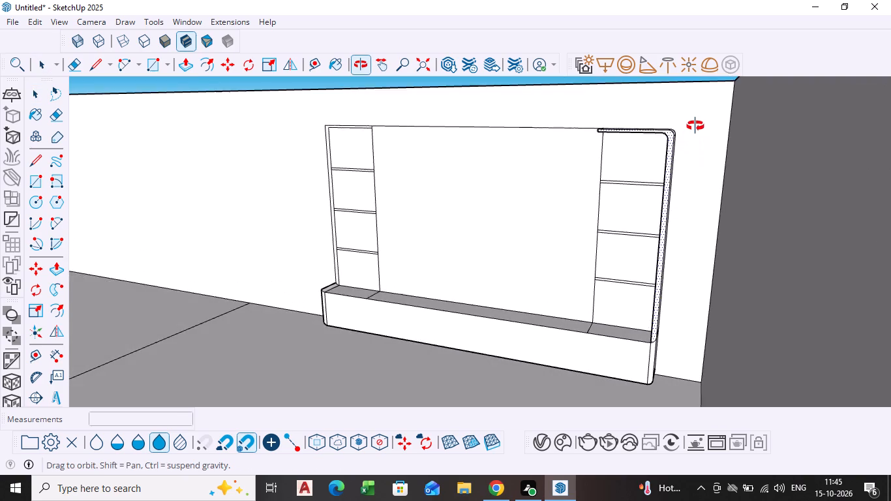
middle_click_drag(695, 126, 692, 127)
scroll(684, 136, "up", 10)
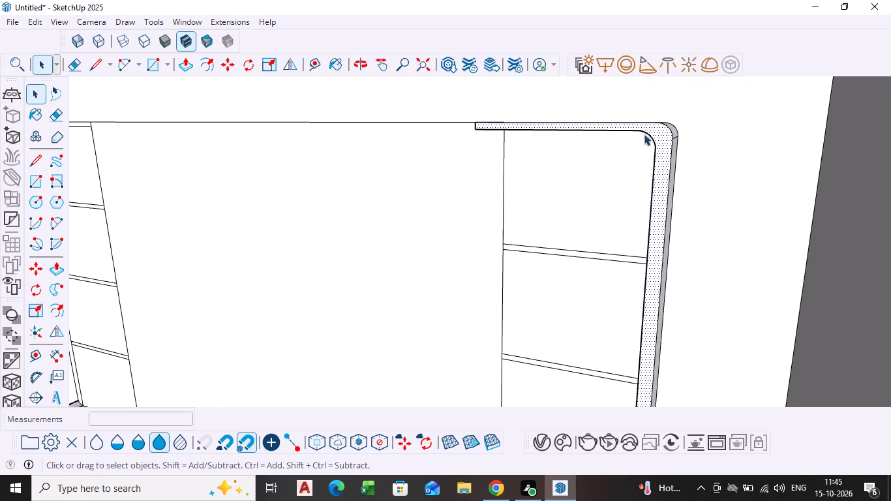
scroll(652, 151, "down", 4)
scroll(547, 184, "down", 4)
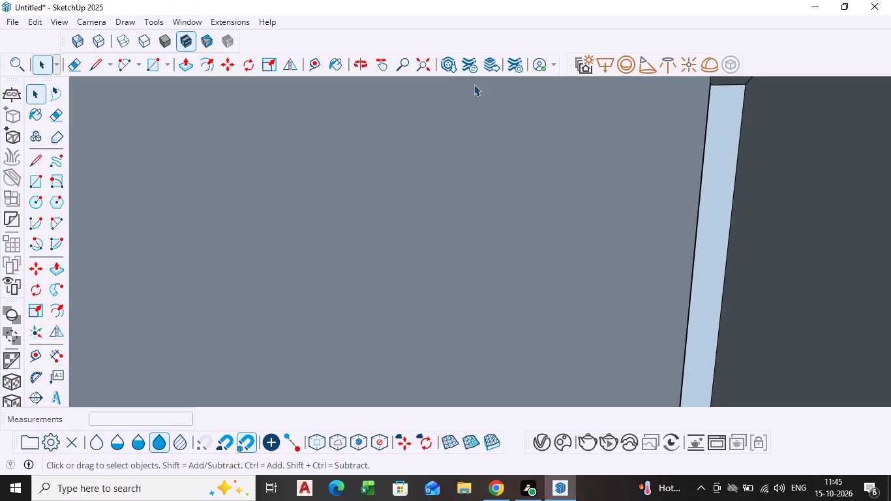
left_click(418, 64)
scroll(790, 174, "up", 8)
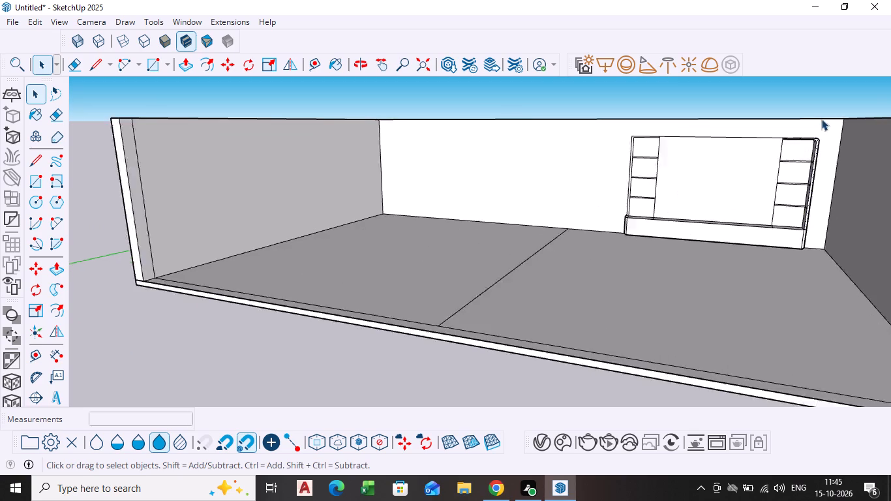
scroll(821, 119, "up", 12)
scroll(378, 164, "up", 4)
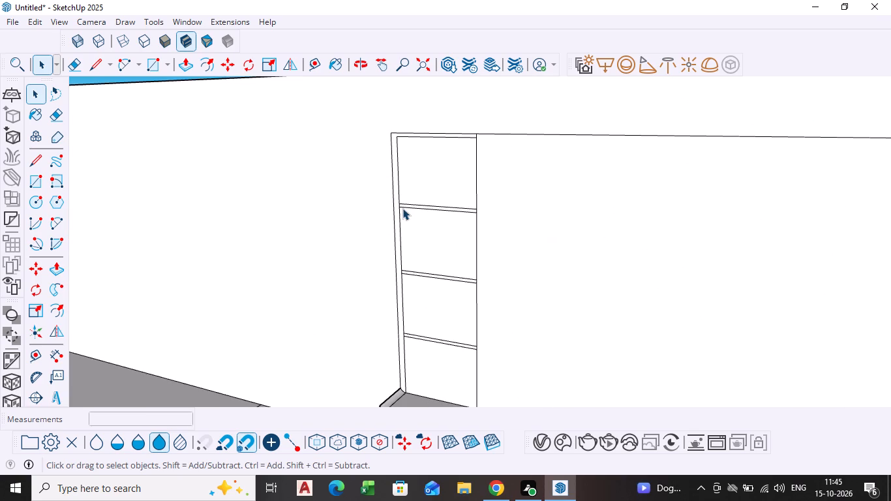
scroll(445, 258, "down", 4)
middle_click_drag(427, 353, 429, 312)
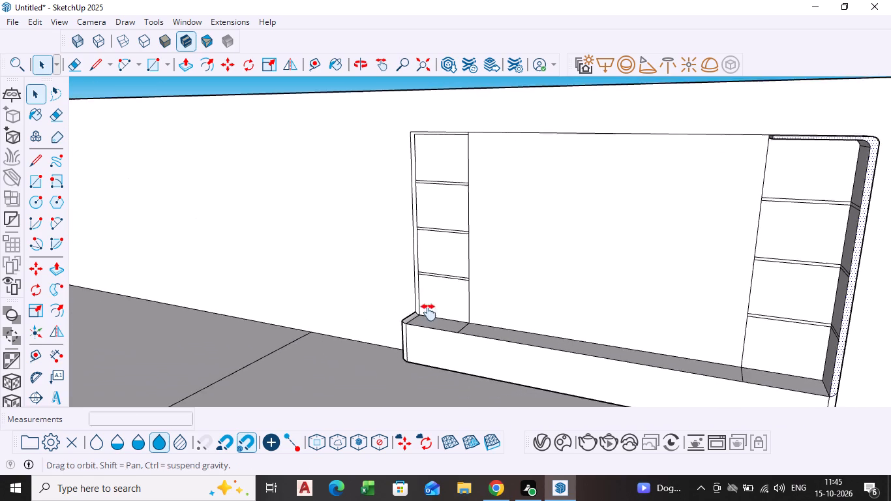
middle_click_drag(429, 312, 430, 306)
scroll(419, 312, "up", 4)
middle_click_drag(408, 312, 517, 279)
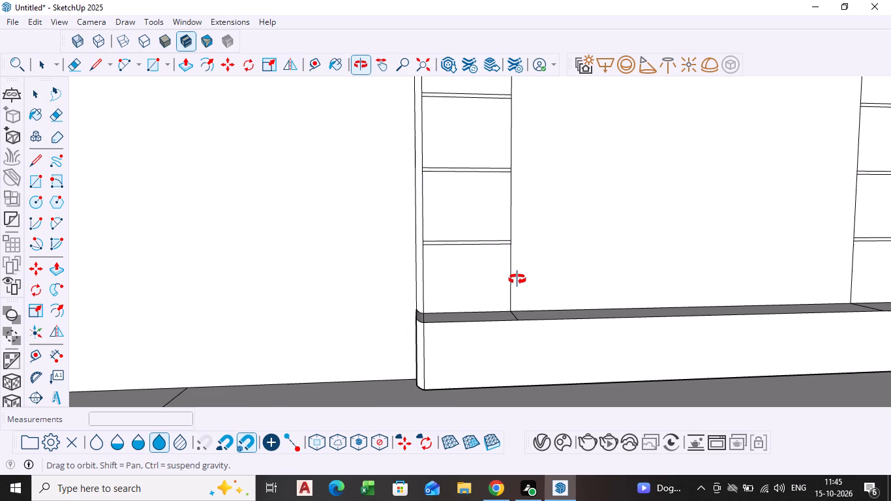
middle_click_drag(517, 279, 412, 303)
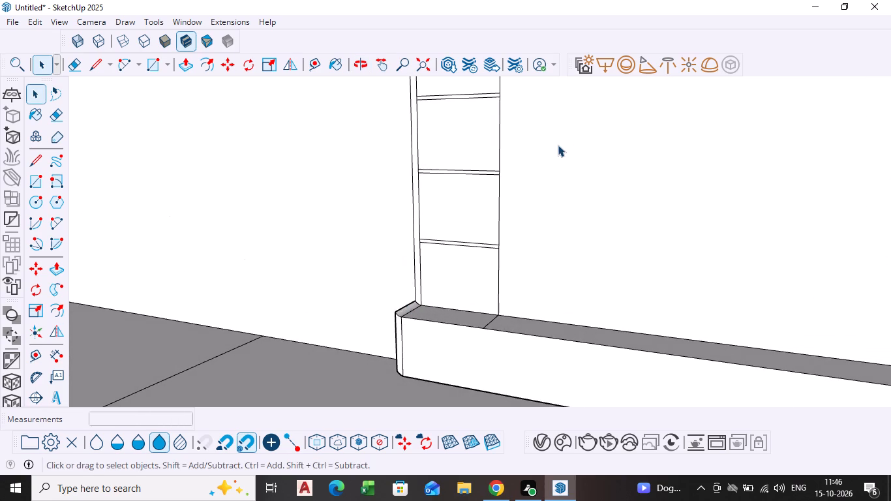
scroll(558, 145, "down", 3)
middle_click_drag(558, 146, 457, 292)
middle_click_drag(411, 262, 583, 286)
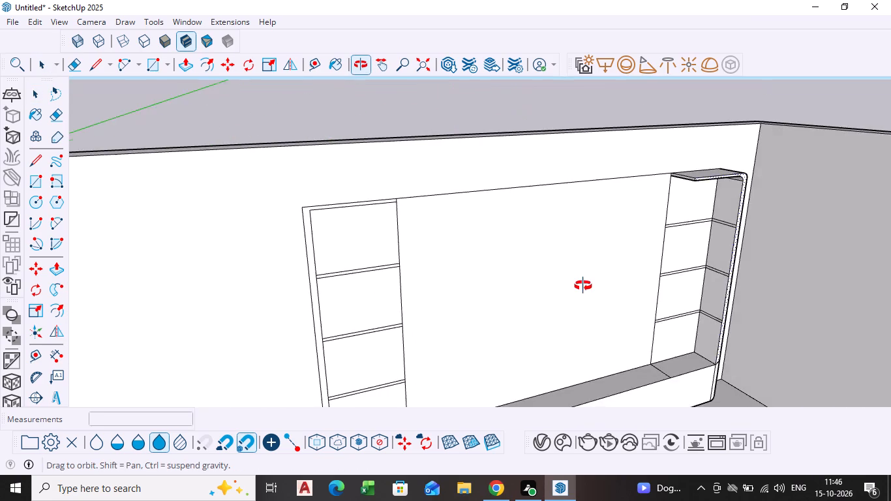
middle_click_drag(583, 286, 536, 277)
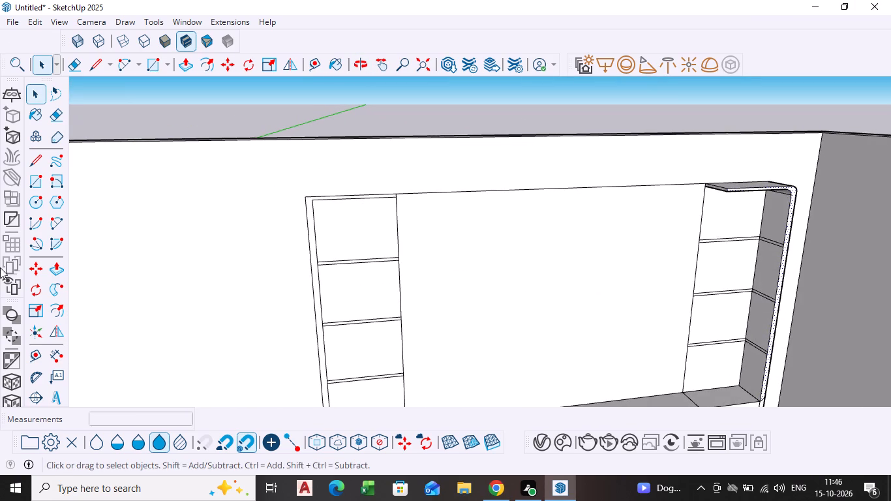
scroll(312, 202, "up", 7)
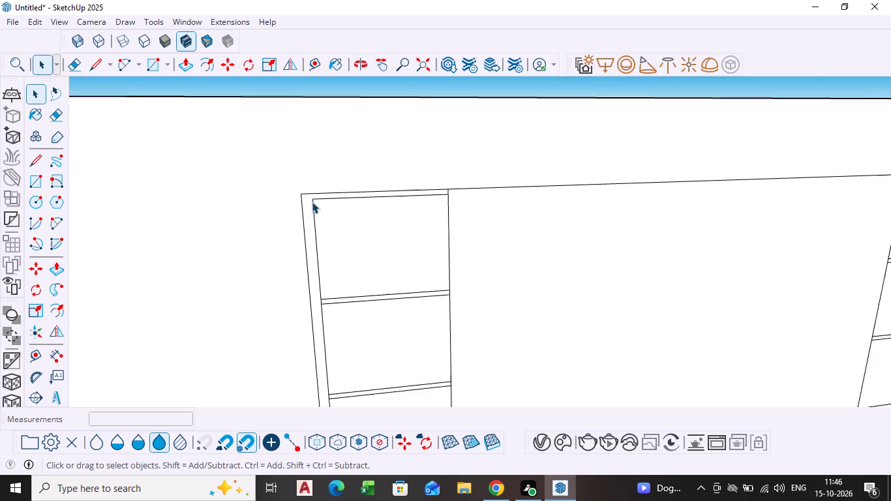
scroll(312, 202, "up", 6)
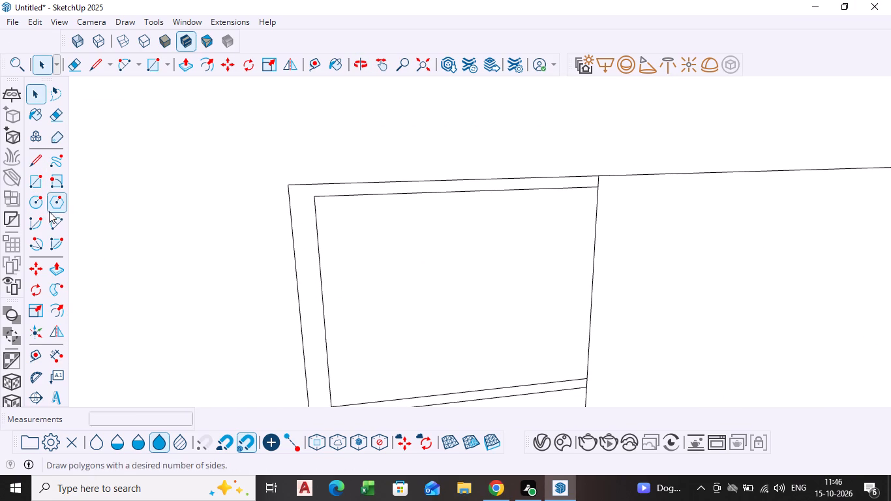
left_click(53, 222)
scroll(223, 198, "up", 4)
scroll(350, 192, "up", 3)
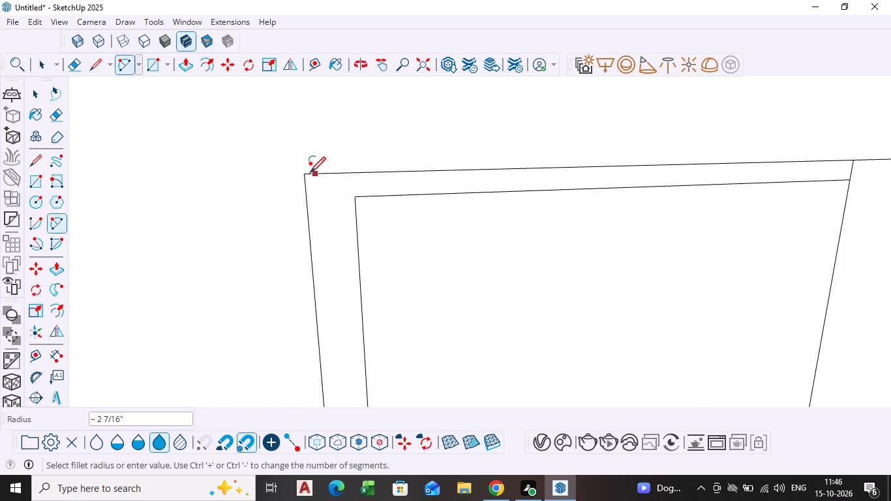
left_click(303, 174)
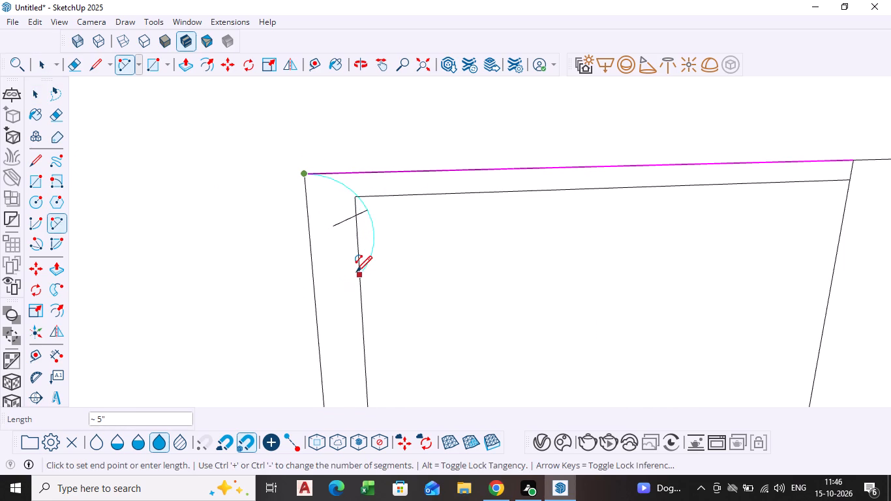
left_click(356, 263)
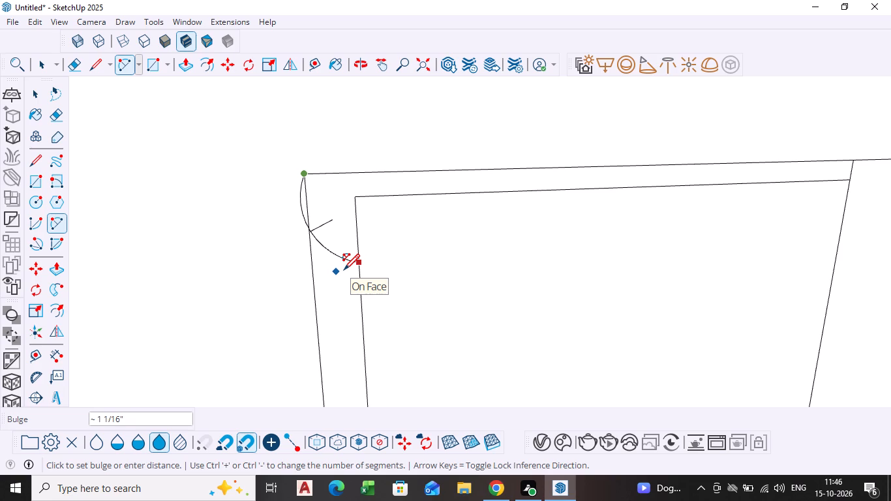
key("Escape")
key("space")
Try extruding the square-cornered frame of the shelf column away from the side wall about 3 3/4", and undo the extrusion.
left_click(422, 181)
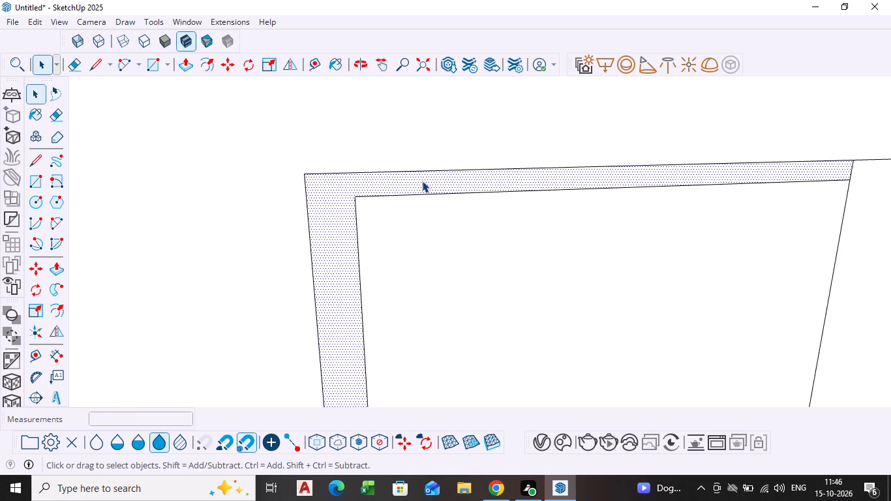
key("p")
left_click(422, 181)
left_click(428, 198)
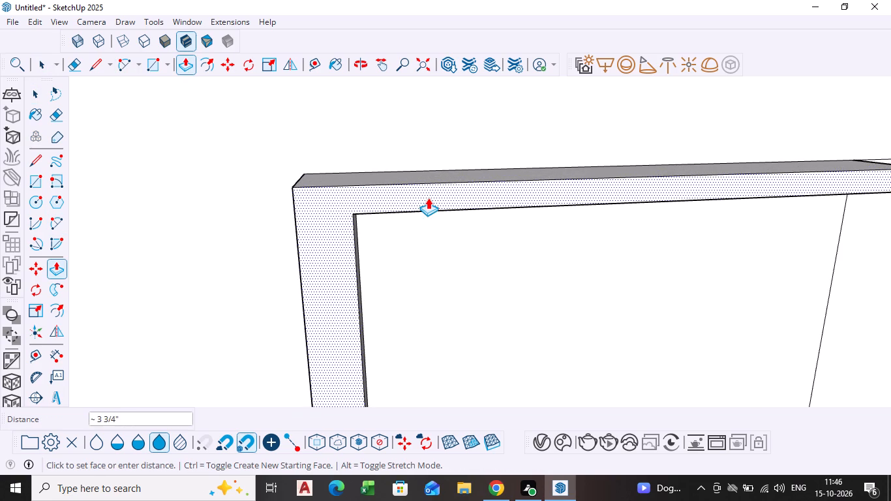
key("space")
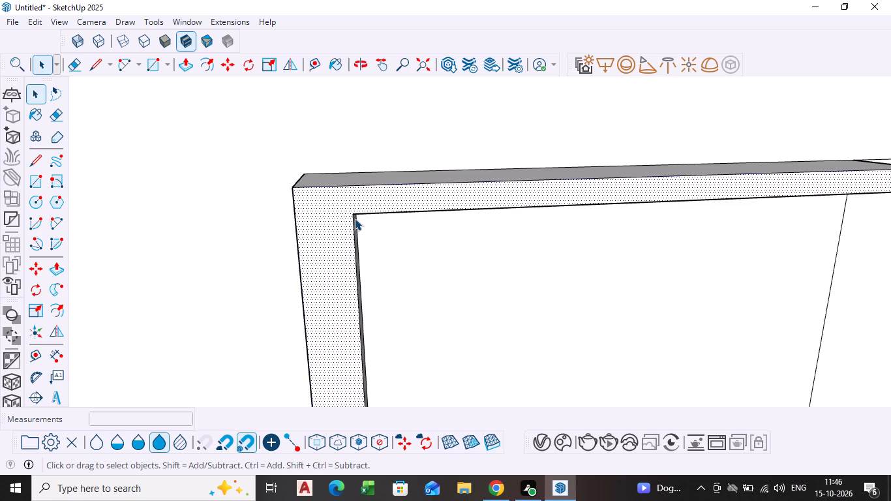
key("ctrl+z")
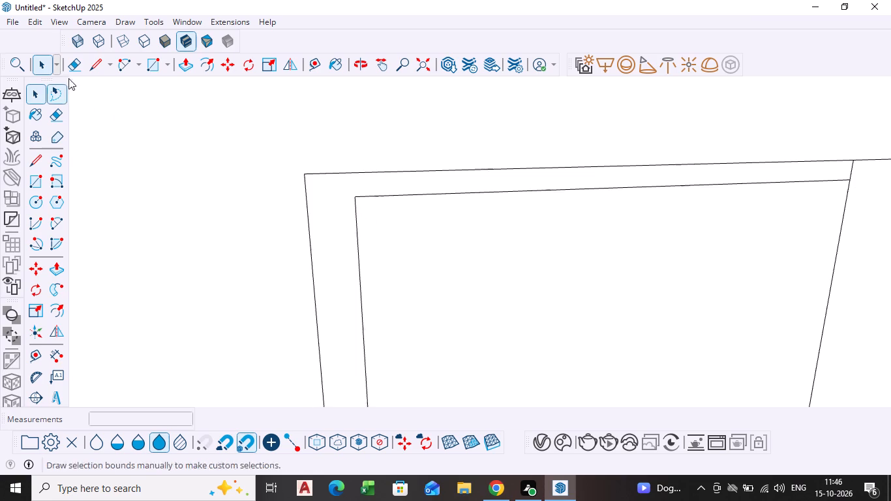
Draw an arc of about 1 1/16" bulge across that frame's top outer corner to its inner edge and delete the outer edge segment inside it.
left_click(50, 217)
left_click(306, 172)
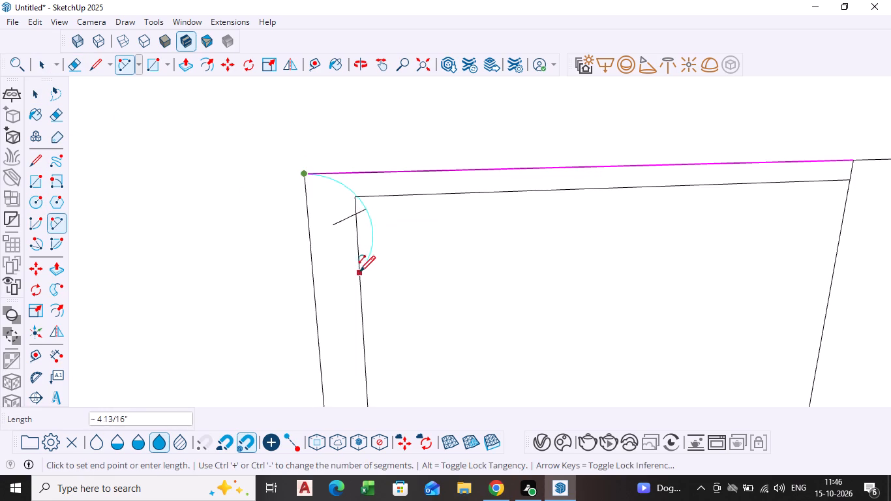
left_click(359, 271)
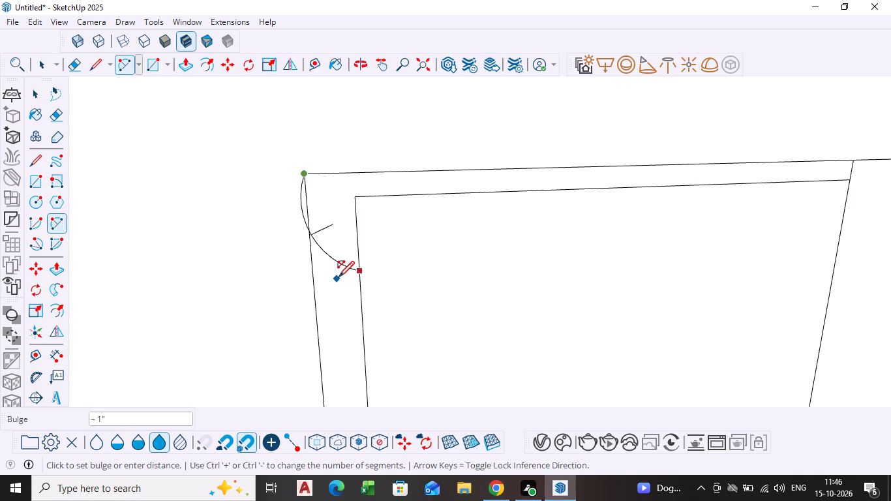
left_click(336, 282)
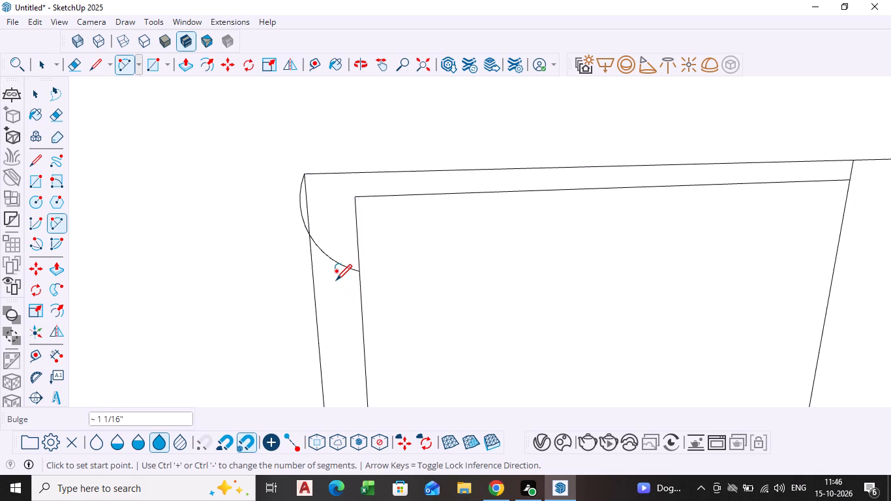
key("space")
left_click(309, 215)
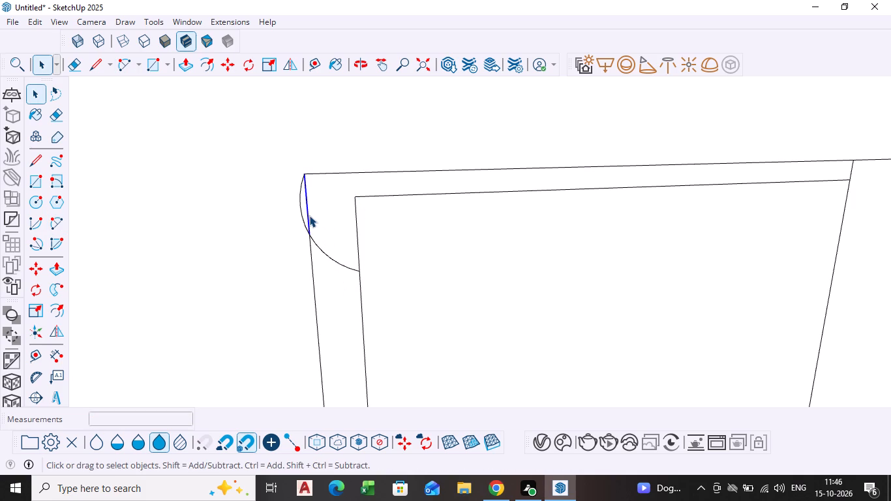
key("Delete")
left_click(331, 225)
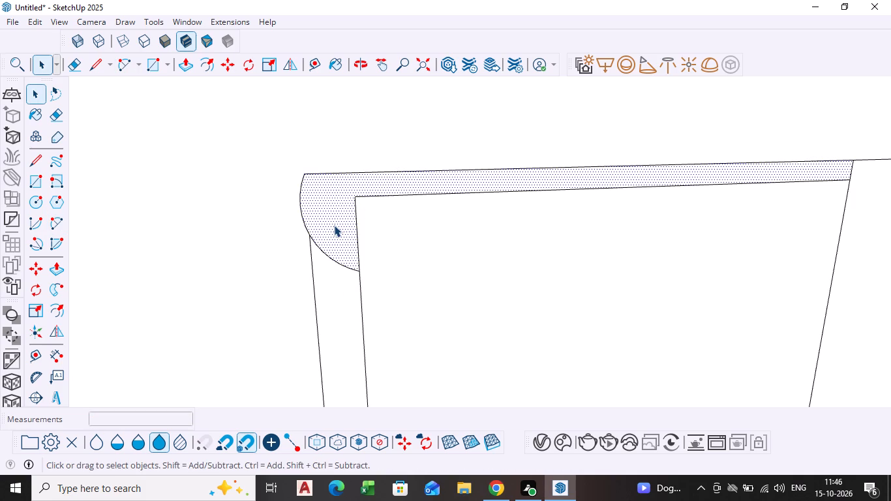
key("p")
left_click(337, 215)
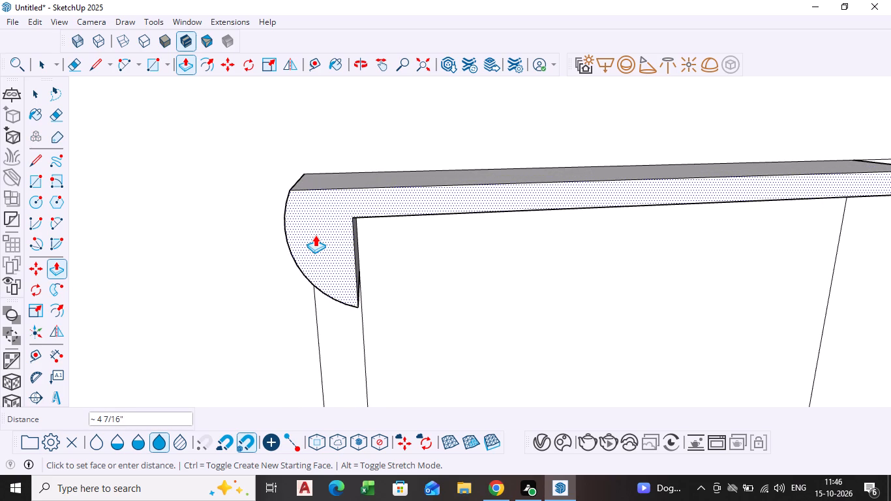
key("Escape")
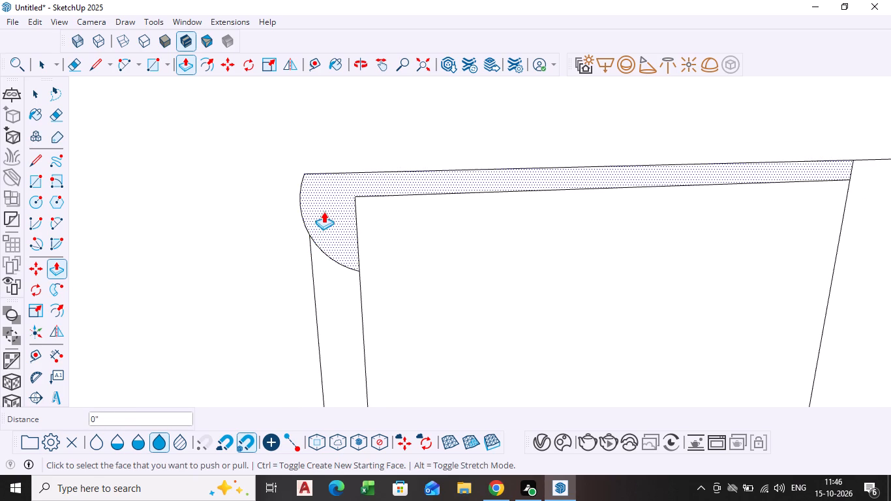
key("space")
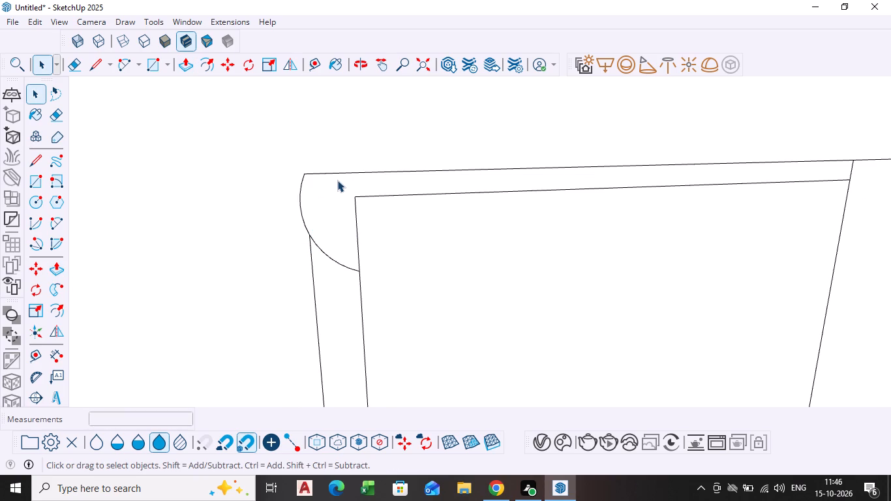
Draw a second arc of about 15/16" bulge inside the first, from the frame's top edge to its inner vertical edge.
left_click(63, 219)
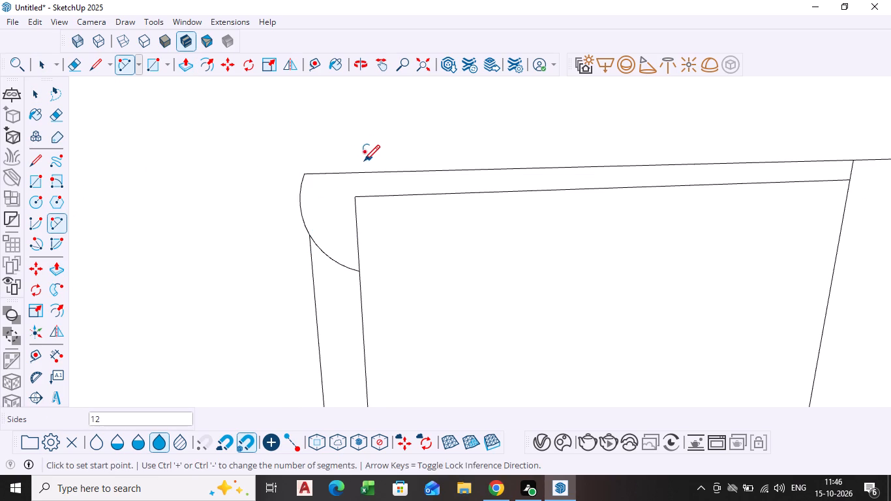
left_click(341, 175)
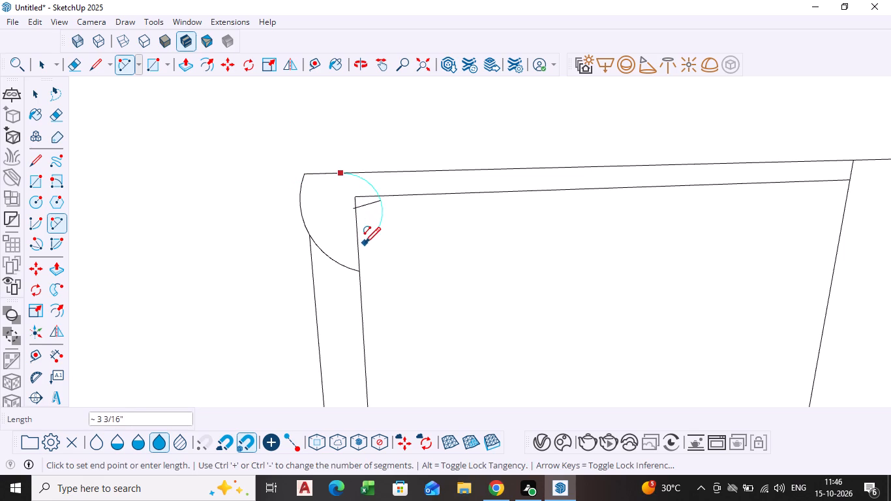
left_click(359, 245)
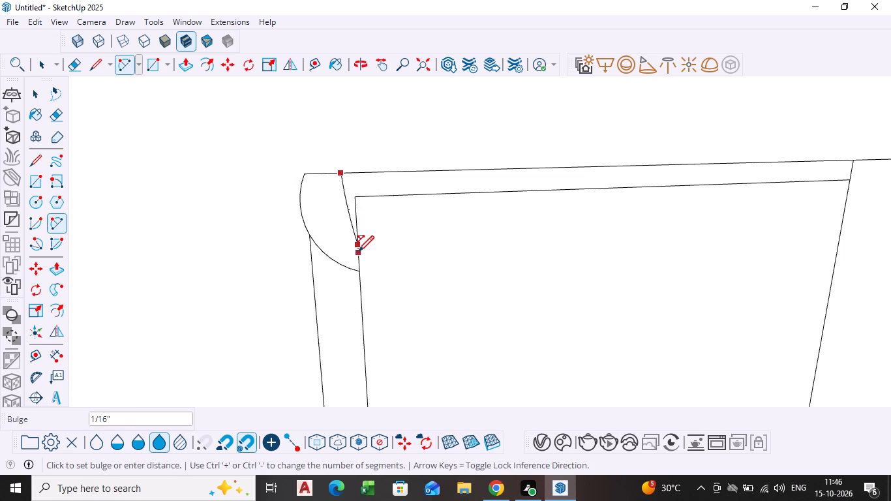
scroll(356, 251, "up", 7)
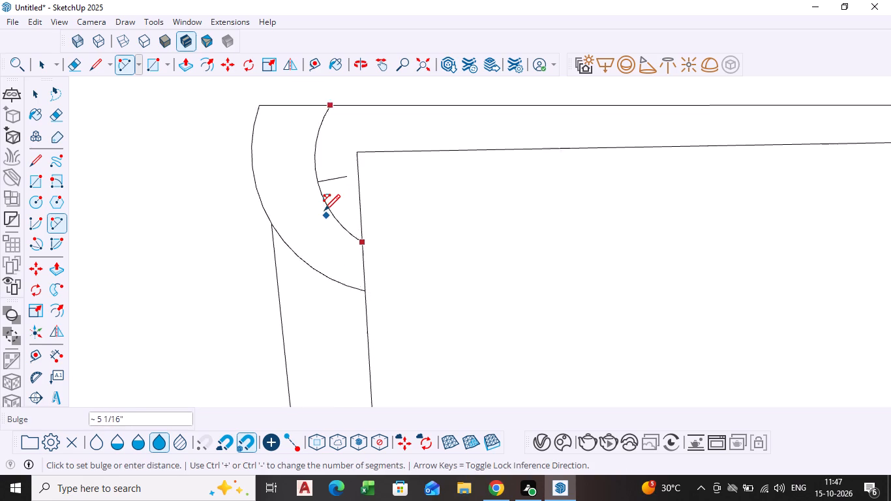
scroll(324, 212, "up", 1)
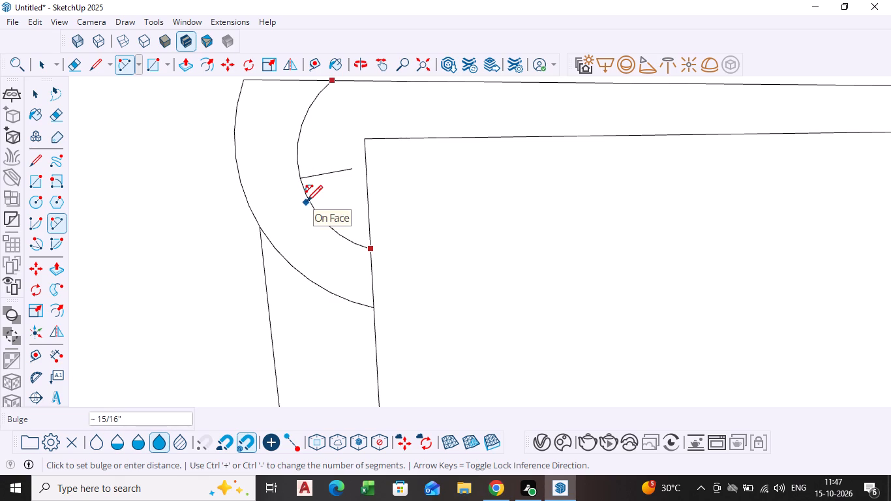
left_click(307, 203)
key("space")
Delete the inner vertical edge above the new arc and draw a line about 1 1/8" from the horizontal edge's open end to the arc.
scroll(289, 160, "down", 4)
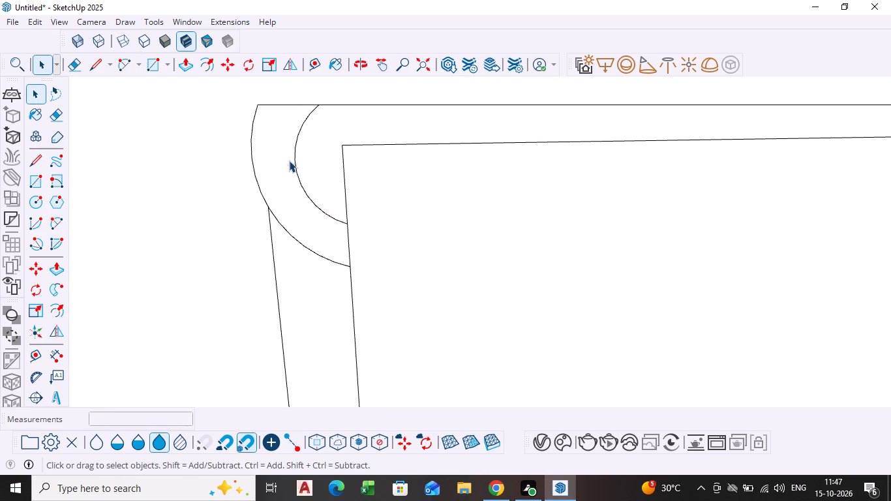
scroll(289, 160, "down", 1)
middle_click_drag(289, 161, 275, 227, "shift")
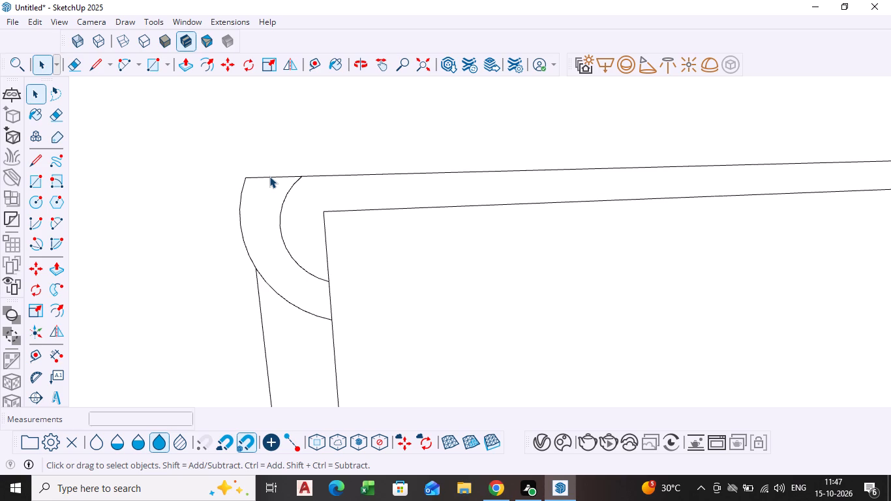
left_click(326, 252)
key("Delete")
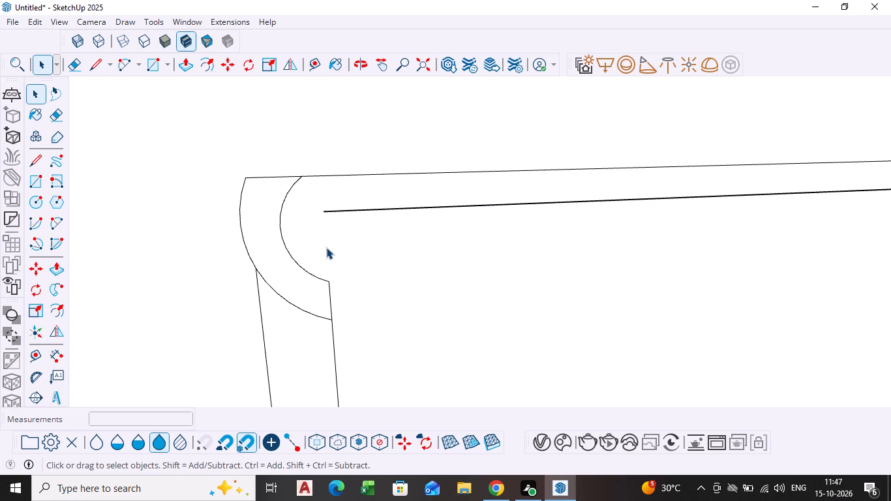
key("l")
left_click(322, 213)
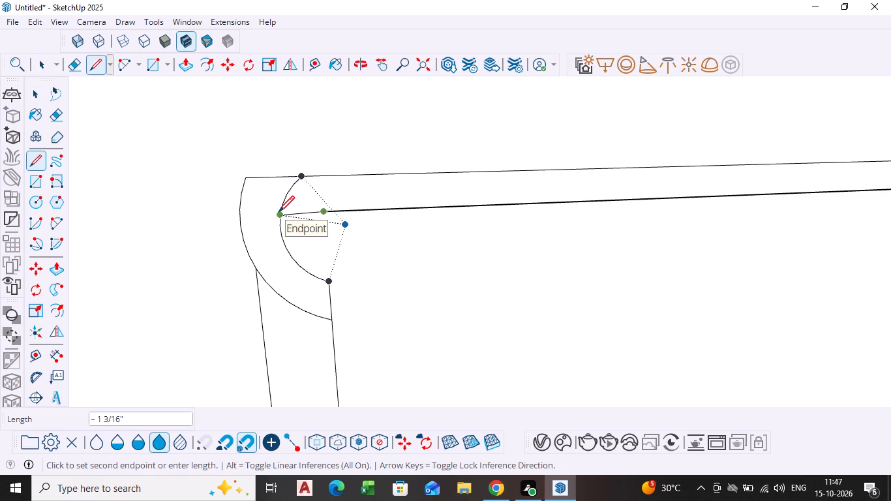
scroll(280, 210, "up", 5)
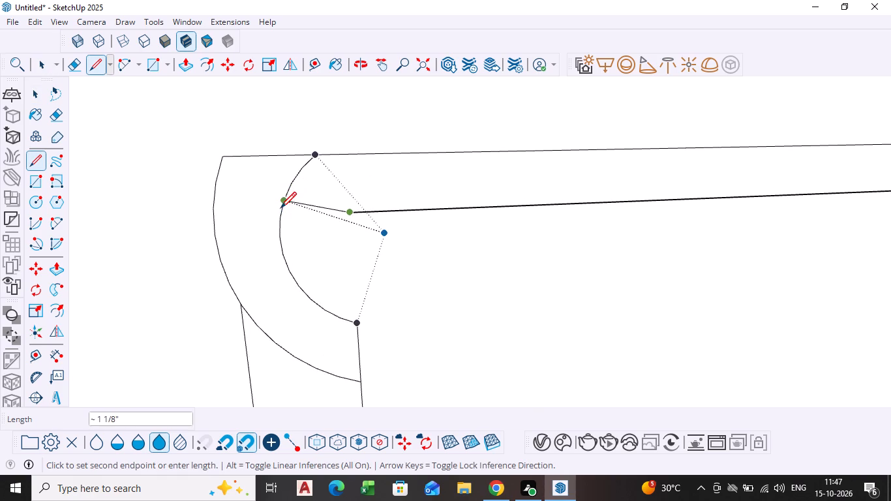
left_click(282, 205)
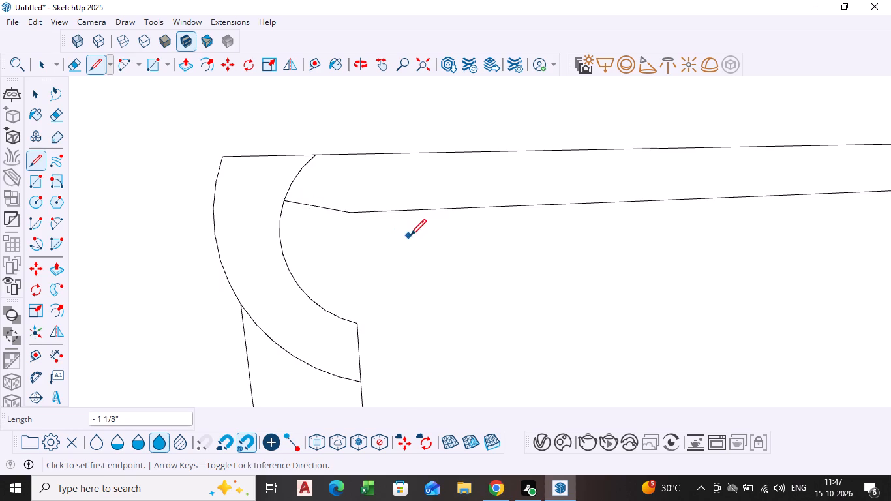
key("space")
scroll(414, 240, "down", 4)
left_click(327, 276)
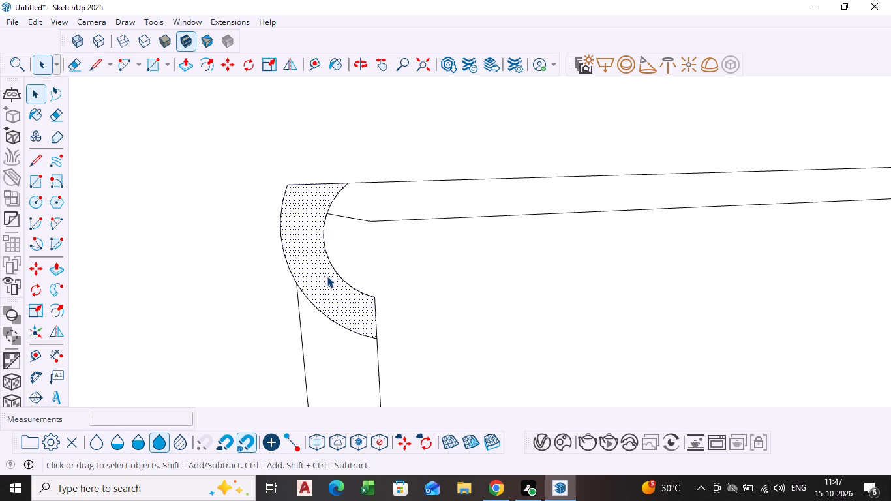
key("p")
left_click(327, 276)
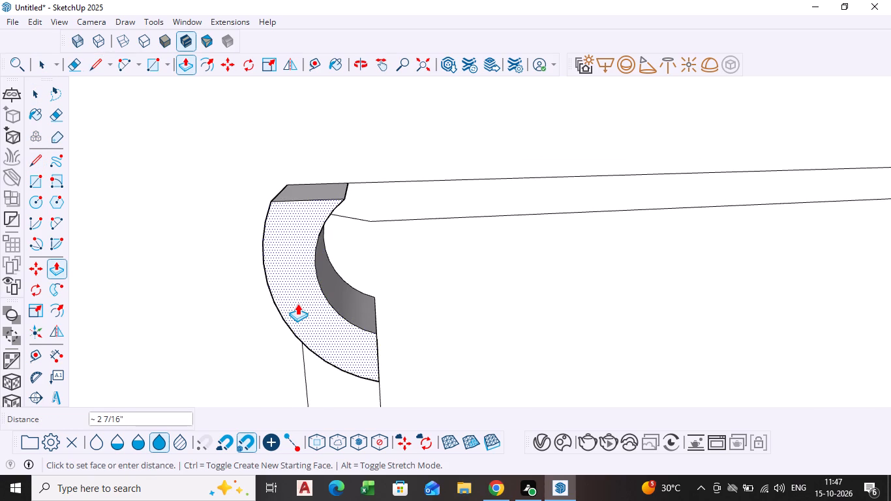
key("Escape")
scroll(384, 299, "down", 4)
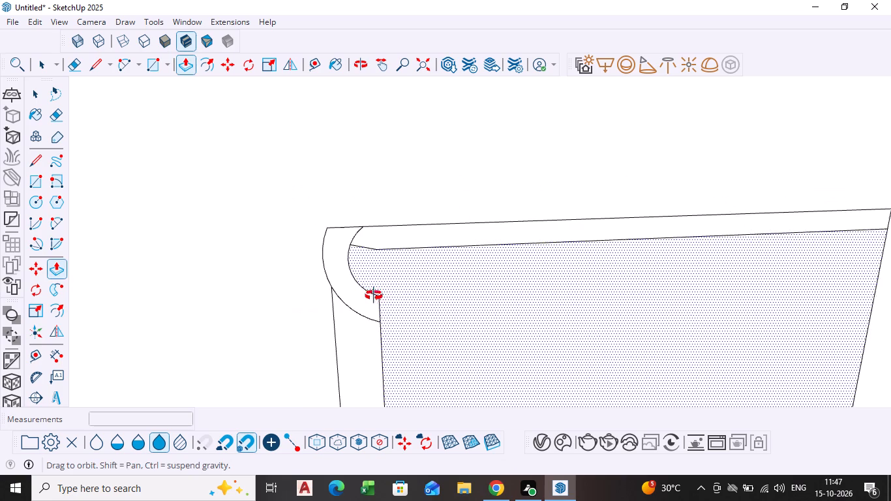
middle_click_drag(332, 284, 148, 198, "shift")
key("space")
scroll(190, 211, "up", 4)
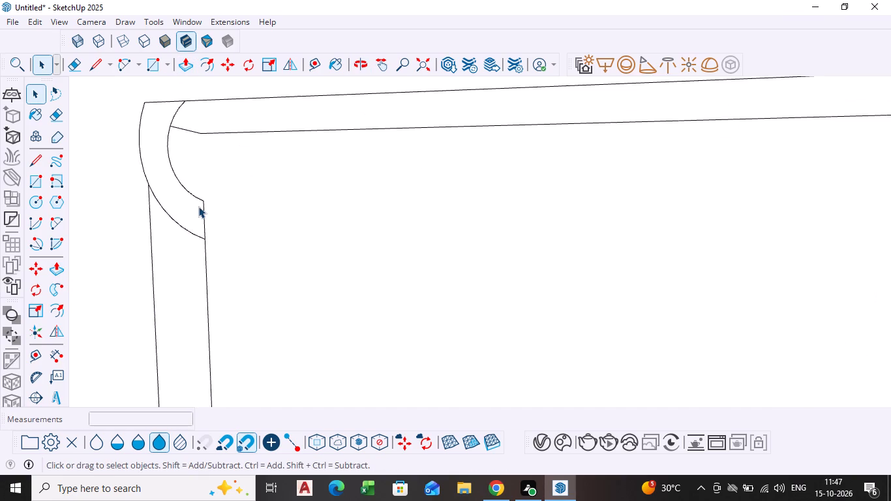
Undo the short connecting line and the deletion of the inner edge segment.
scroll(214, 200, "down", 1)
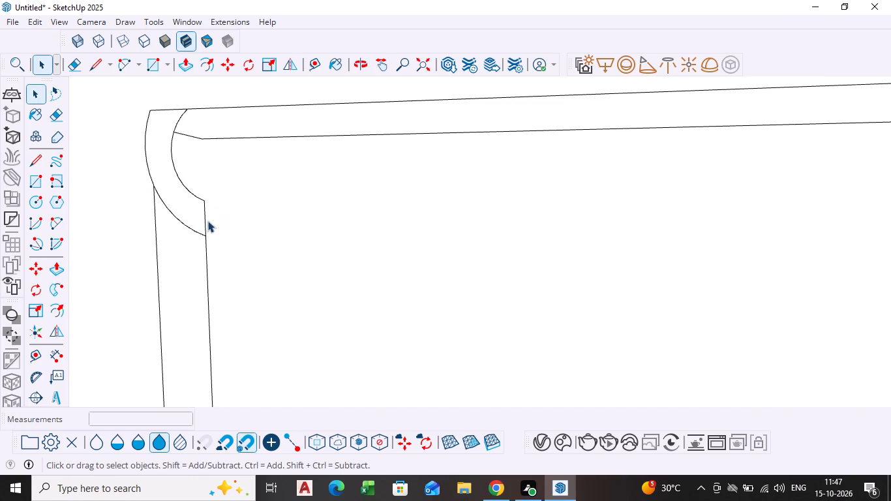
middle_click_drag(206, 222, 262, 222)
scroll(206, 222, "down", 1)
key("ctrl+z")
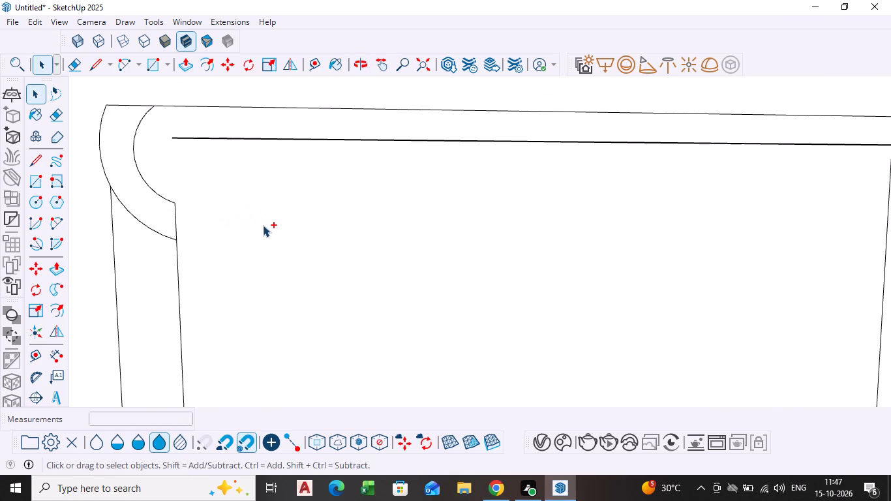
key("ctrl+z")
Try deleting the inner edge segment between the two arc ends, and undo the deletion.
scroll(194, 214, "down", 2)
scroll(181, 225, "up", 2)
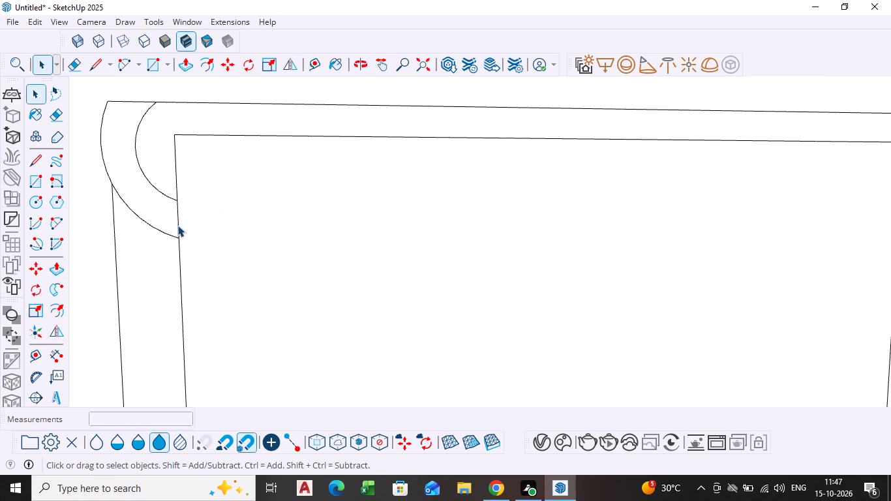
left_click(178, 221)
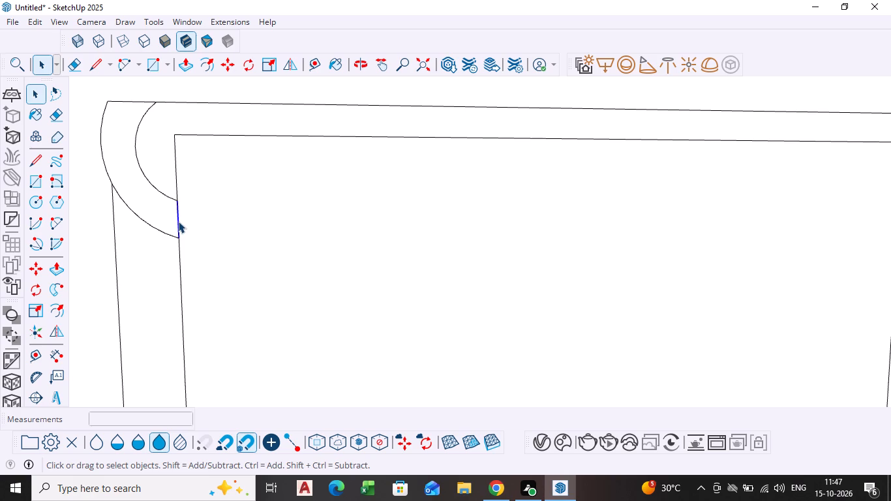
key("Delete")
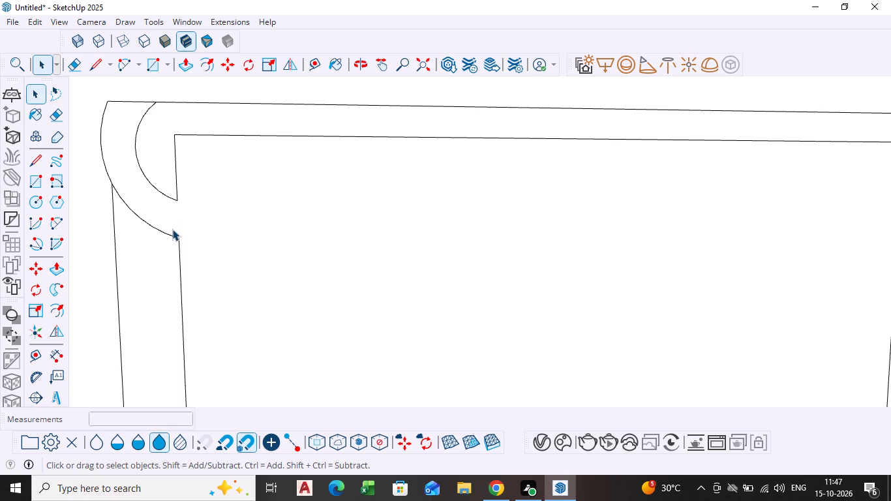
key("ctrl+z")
Extrude the frame's top strip, including its rounded inner corner, outward about 3 1/8".
left_click(290, 120)
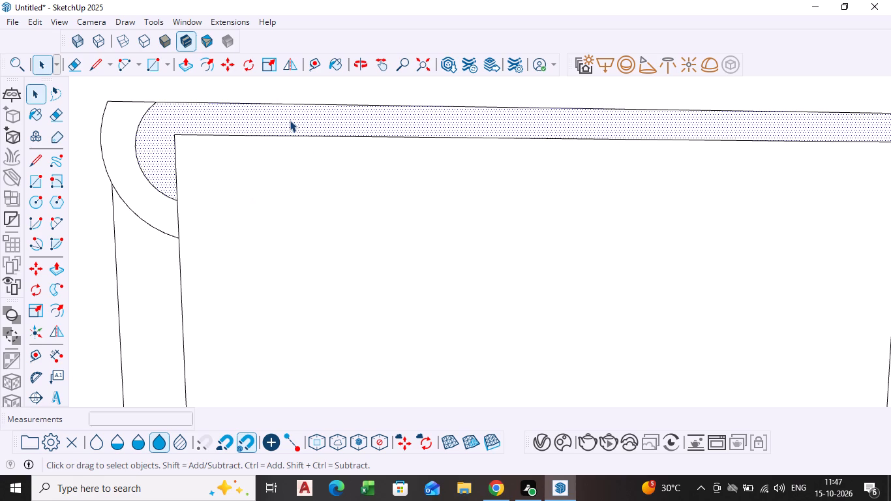
key("p")
left_click(290, 120)
scroll(256, 192, "down", 4)
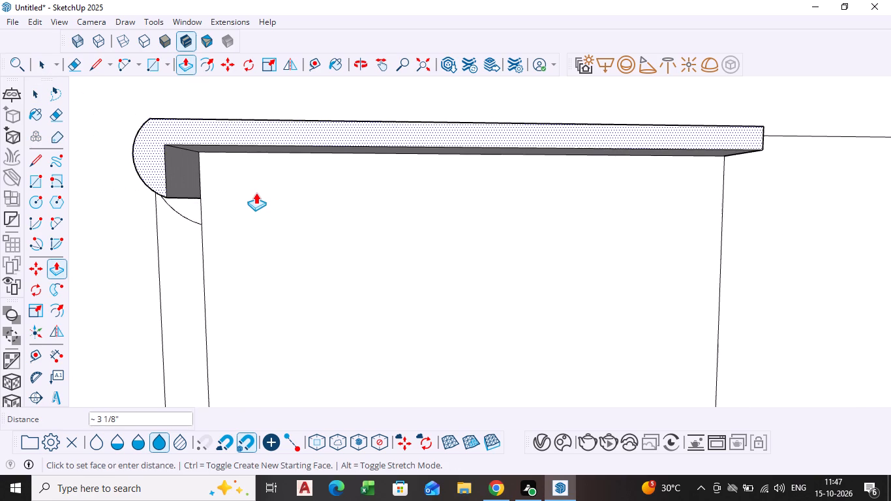
left_click(256, 192)
Extrude the curved band between the two arcs about 3 1/8", flush with the top strip.
middle_click_drag(230, 209, 368, 189)
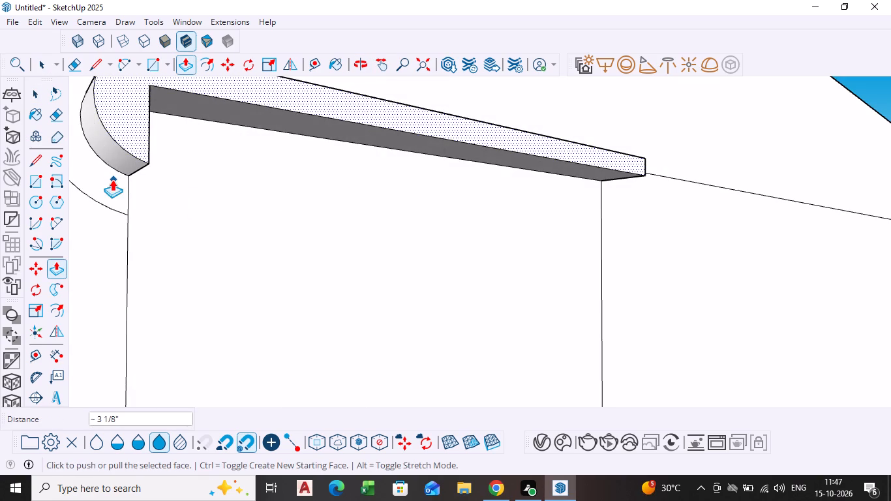
key("space")
left_click(110, 179)
key("p")
left_click(108, 179)
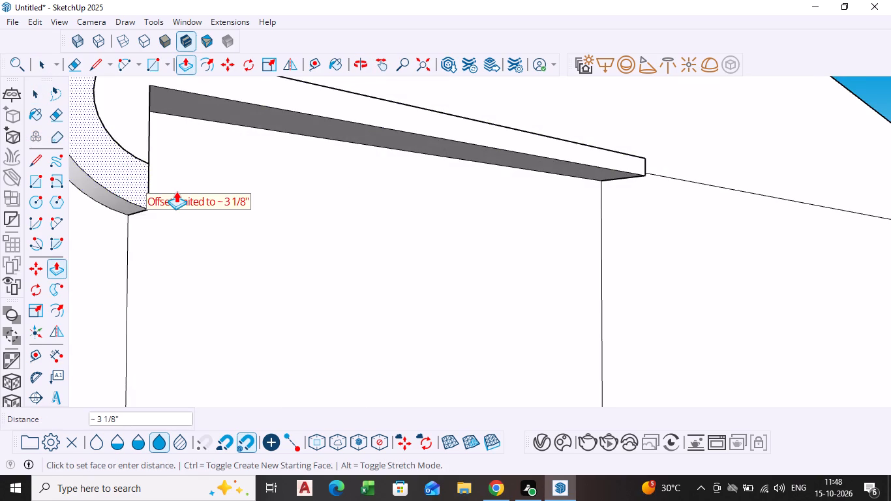
scroll(176, 191, "down", 9)
middle_click_drag(174, 196, 156, 226)
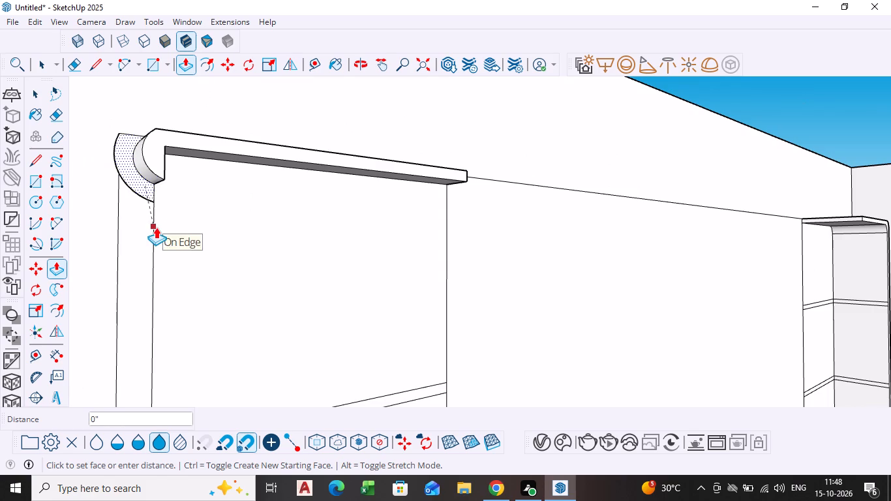
left_click(174, 211)
key("space")
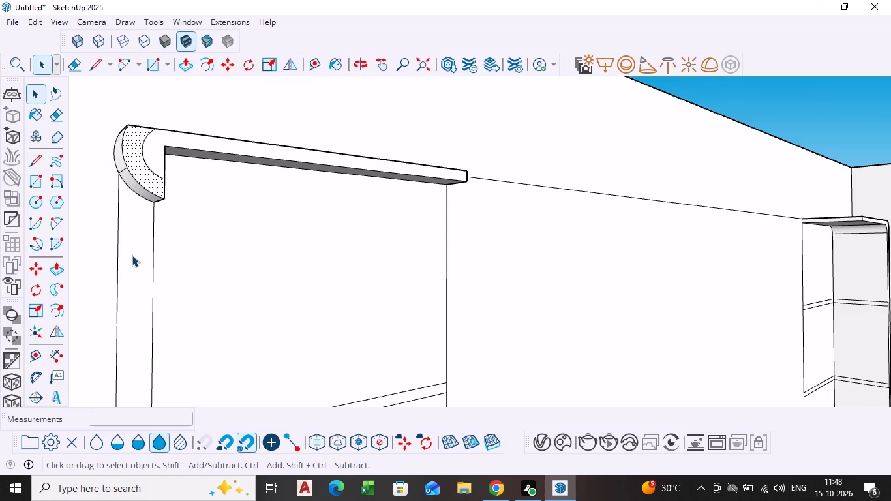
Extrude the frame's vertical side strip below the rounded corner outward about 3 1/8".
left_click(132, 255)
scroll(132, 255, "down", 4)
middle_click_drag(128, 255, 68, 267)
scroll(68, 267, "up", 1)
key("p")
left_click(75, 264)
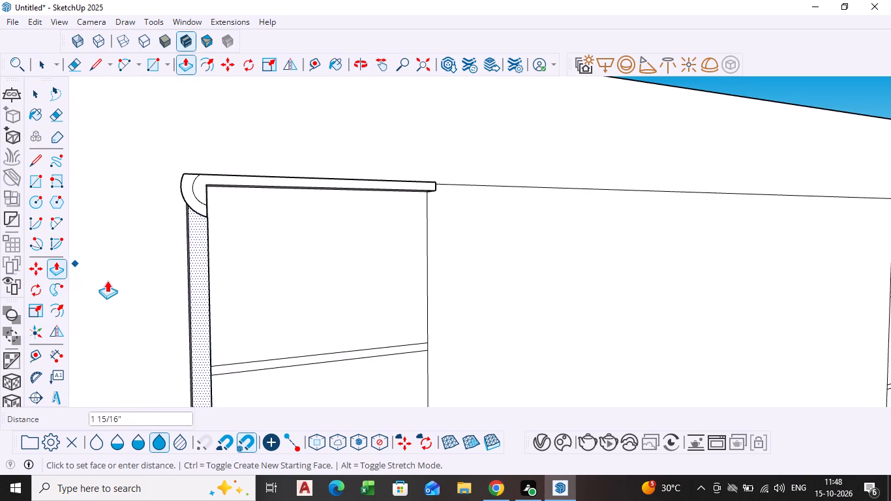
key("Escape")
left_click(199, 268)
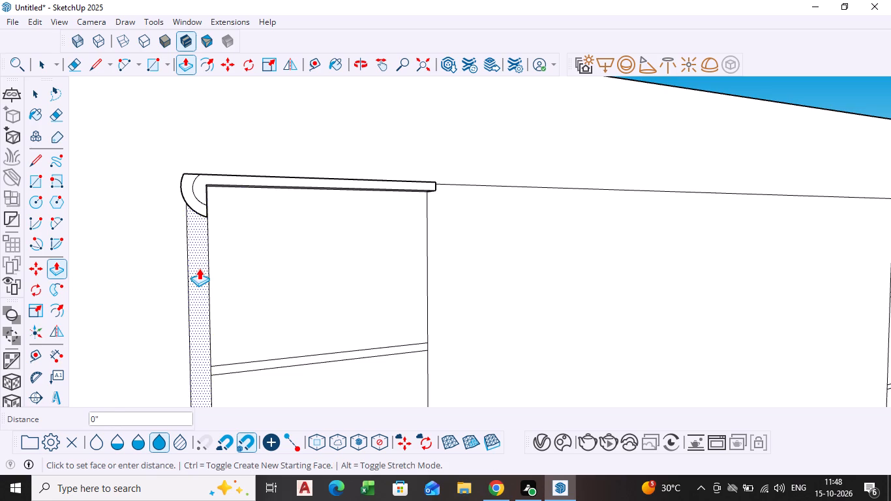
left_click(174, 273)
scroll(277, 270, "down", 3)
middle_click_drag(271, 265, 232, 296)
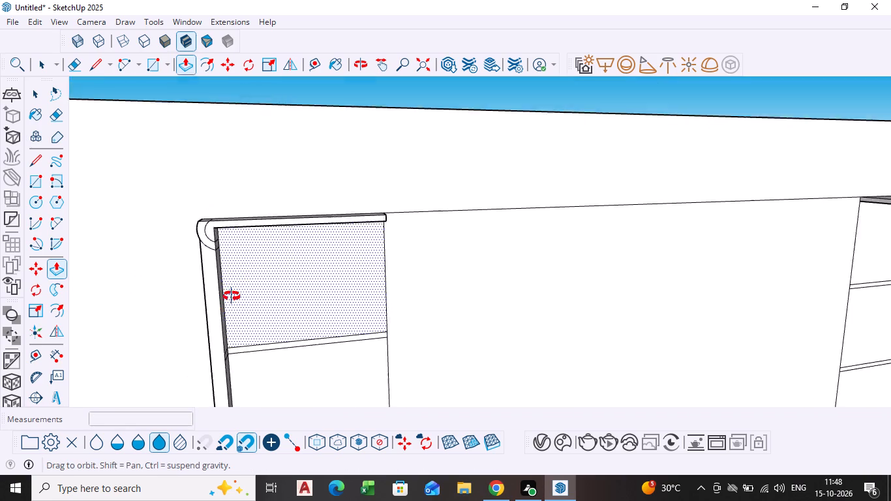
middle_click_drag(232, 296, 175, 308)
scroll(198, 236, "up", 7)
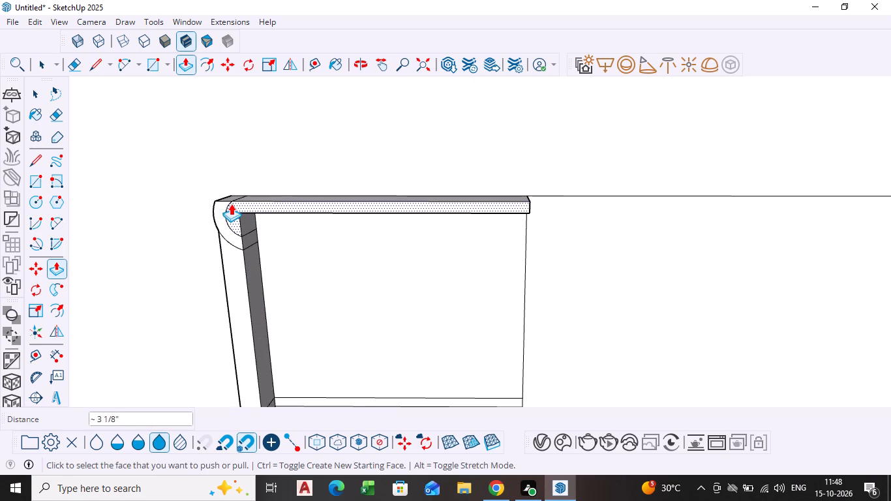
Undo the frame extrusions and both corner arcs, back to the flat square-cornered frame outline.
key("space")
middle_click_drag(233, 214, 223, 226)
scroll(223, 226, "down", 8)
middle_click_drag(235, 241, 288, 192)
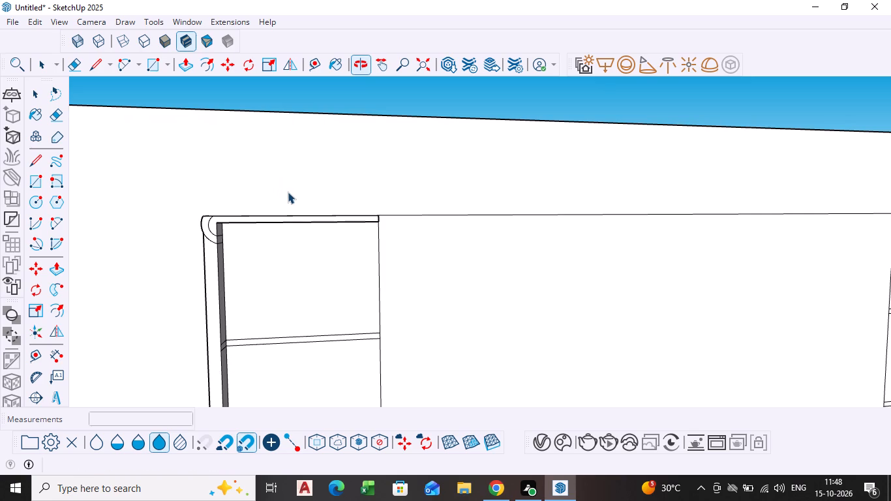
key("ctrl+z")
key("ctrl+z")
key("ctrl+z")
key("ctrl+z")
key("ctrl+z")
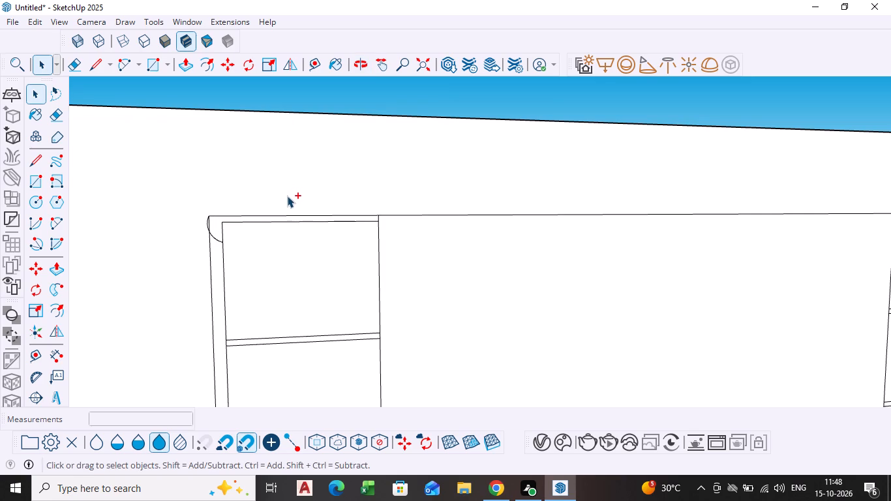
key("ctrl+z")
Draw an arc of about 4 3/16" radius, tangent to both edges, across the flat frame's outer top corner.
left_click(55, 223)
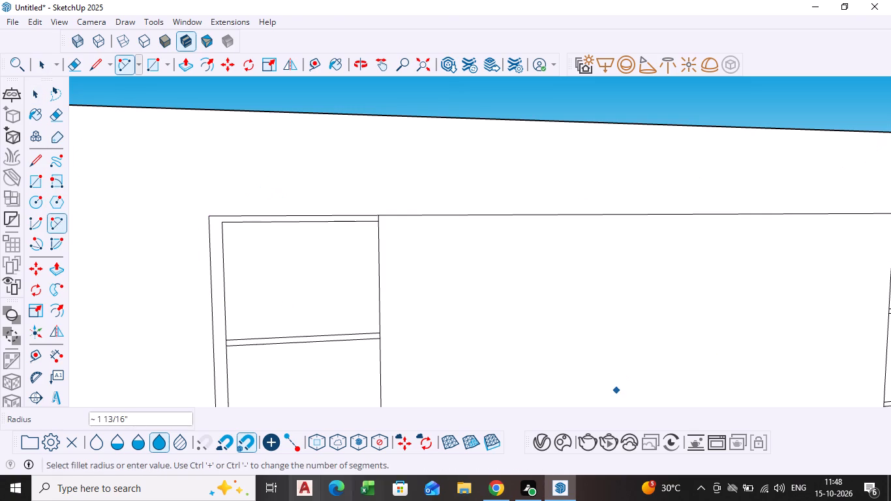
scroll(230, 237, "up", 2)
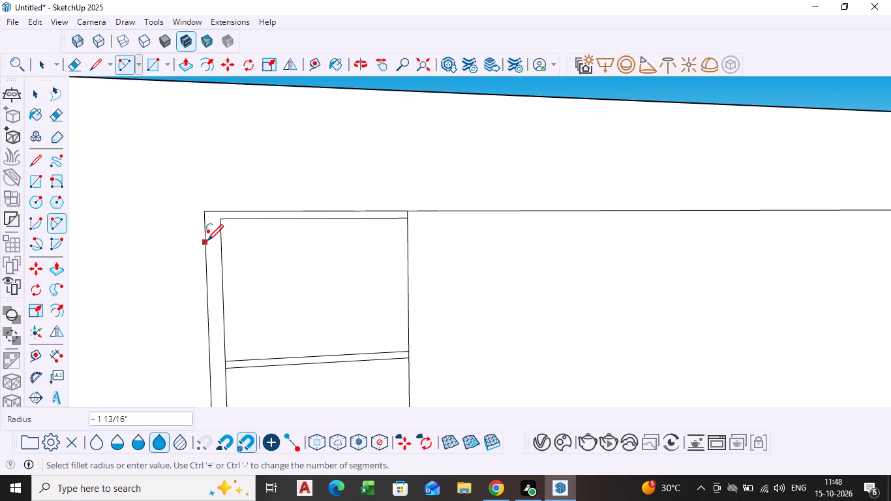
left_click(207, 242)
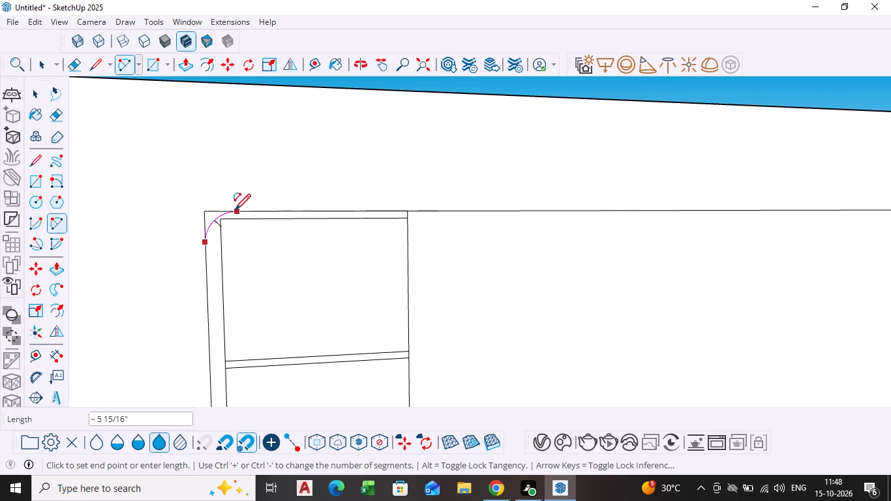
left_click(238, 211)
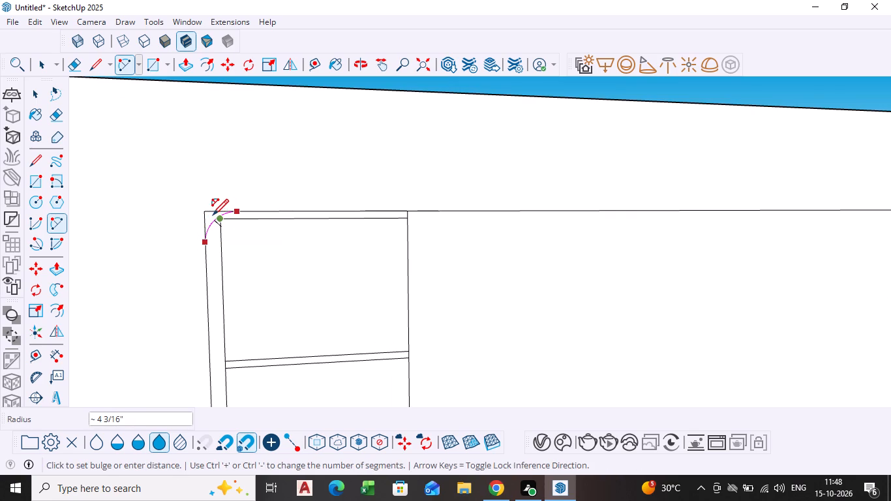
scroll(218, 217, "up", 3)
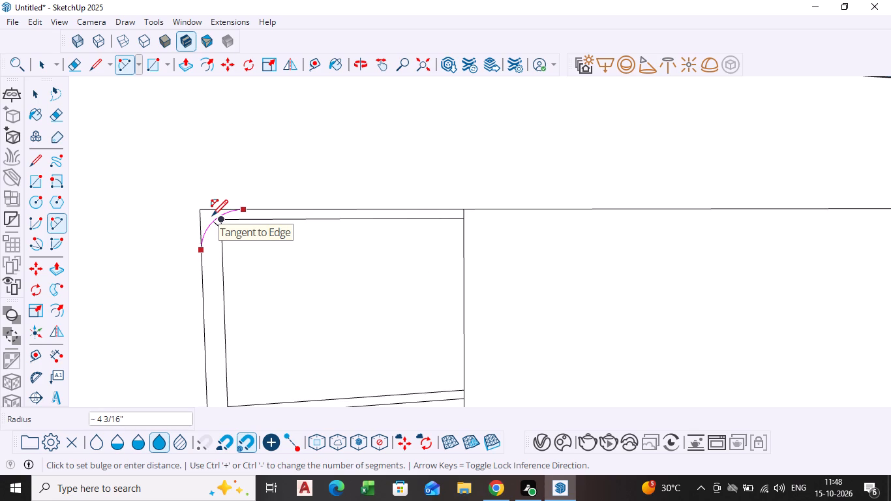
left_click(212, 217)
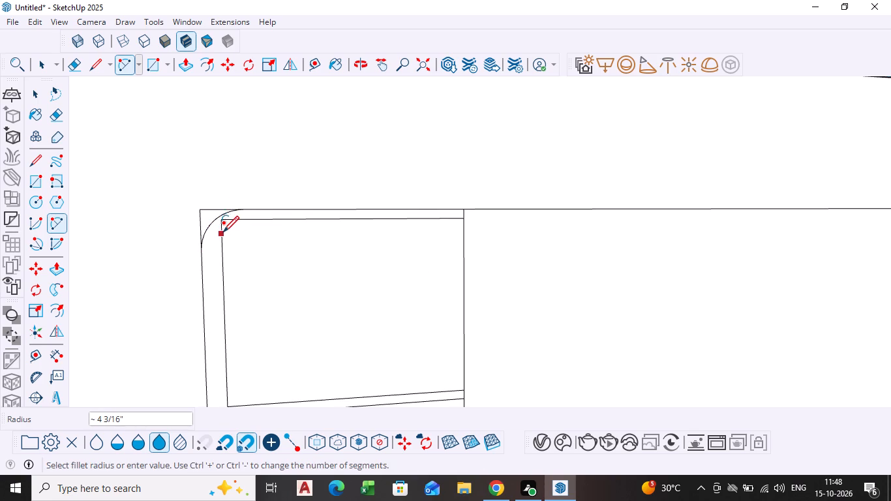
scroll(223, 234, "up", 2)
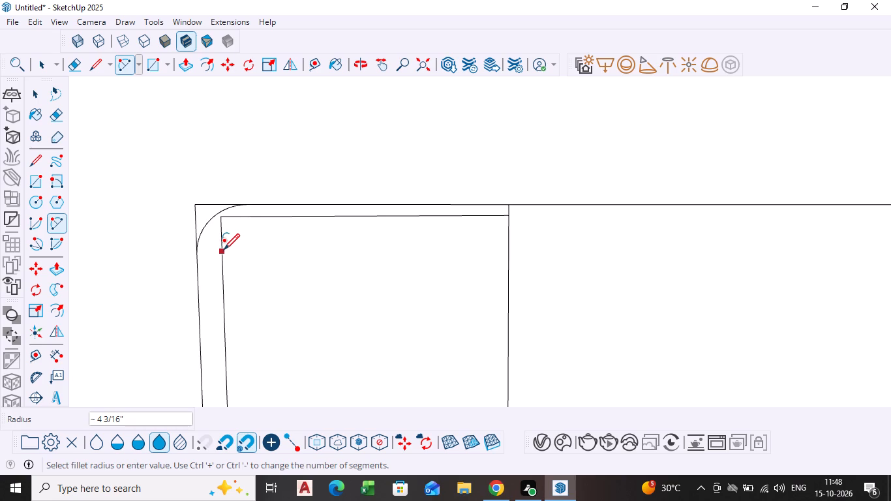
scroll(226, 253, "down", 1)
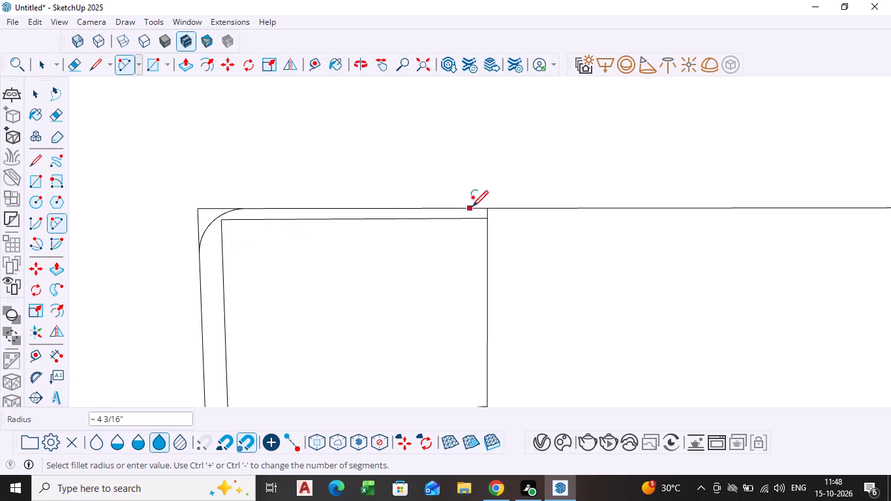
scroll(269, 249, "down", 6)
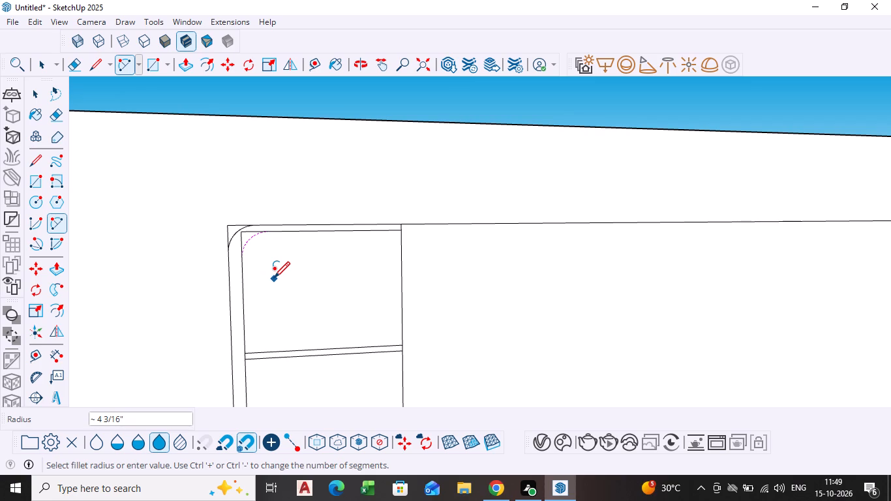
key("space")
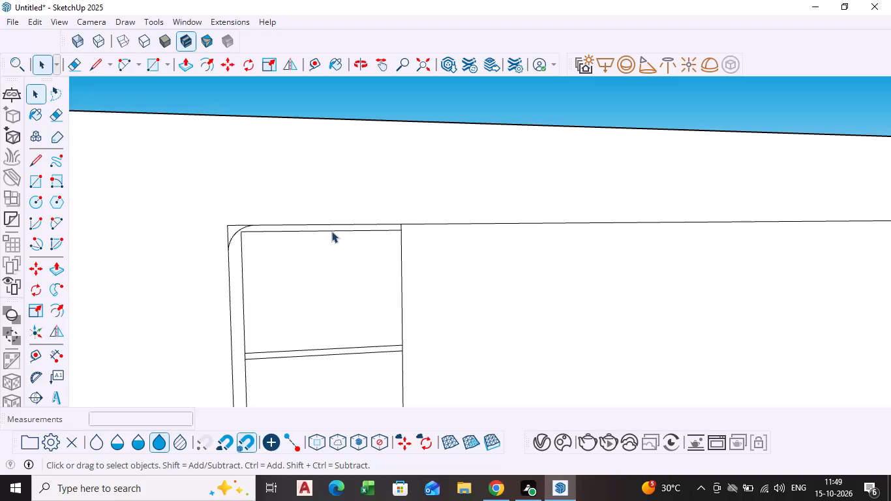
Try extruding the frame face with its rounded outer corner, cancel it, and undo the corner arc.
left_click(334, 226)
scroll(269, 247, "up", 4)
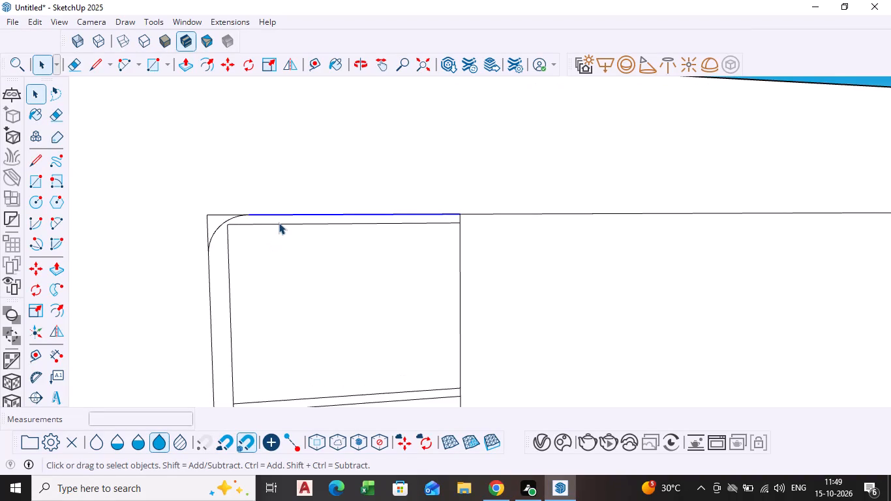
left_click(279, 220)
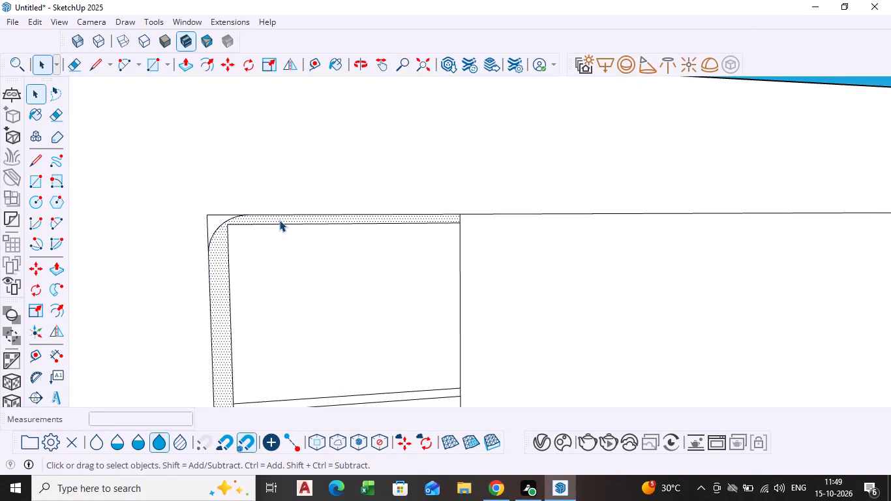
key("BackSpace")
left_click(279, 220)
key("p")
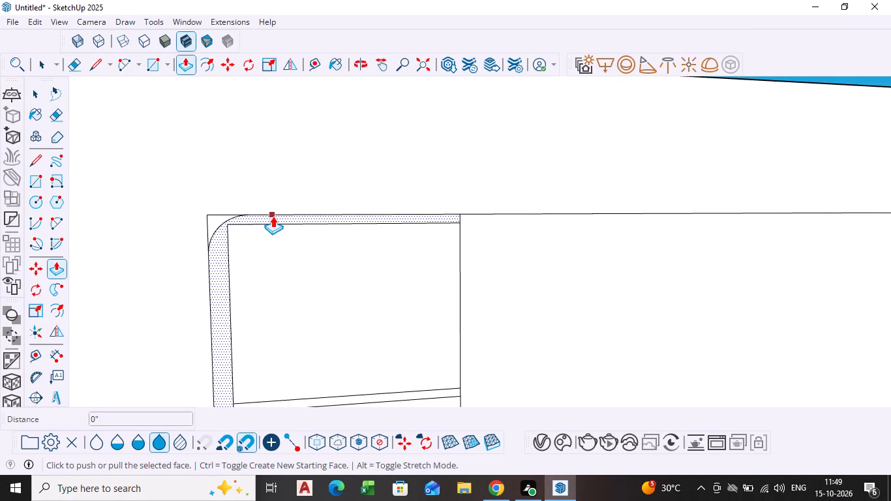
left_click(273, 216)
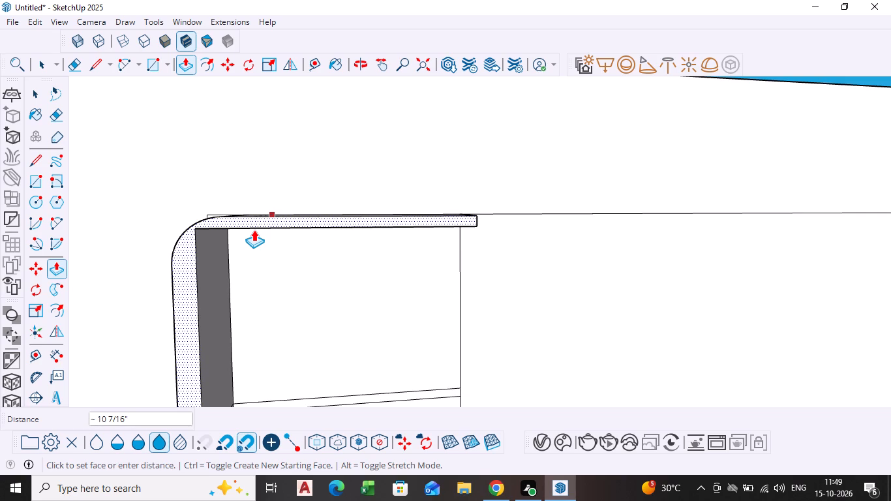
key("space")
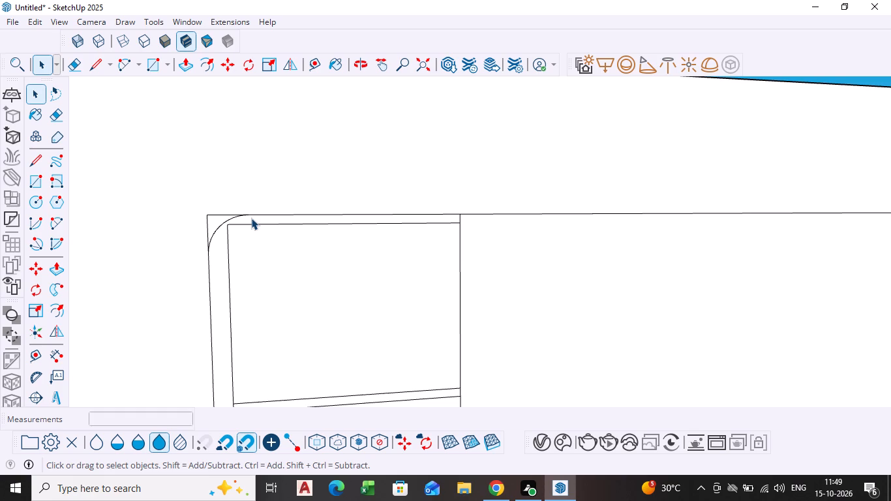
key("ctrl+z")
Extrude the square-cornered frame face outward about 9 1/16".
left_click(220, 248)
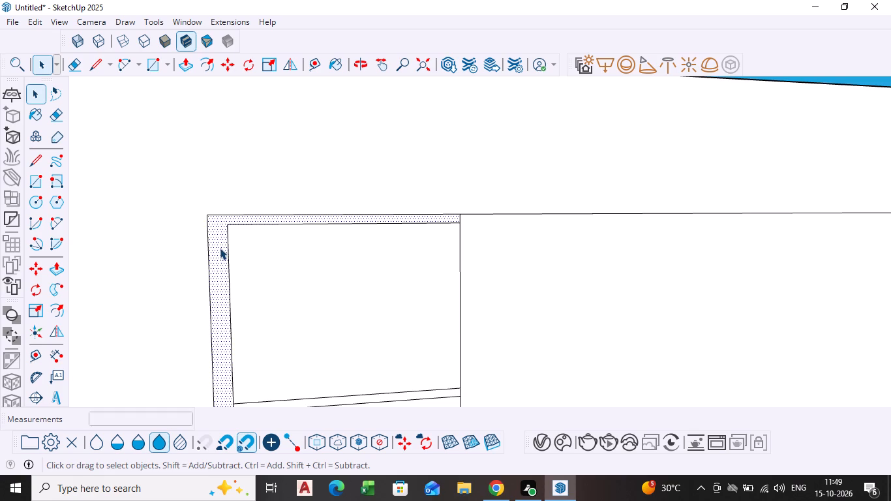
key("p")
left_click(220, 248)
left_click(192, 259)
scroll(164, 241, "down", 2)
middle_click_drag(168, 244, 250, 282)
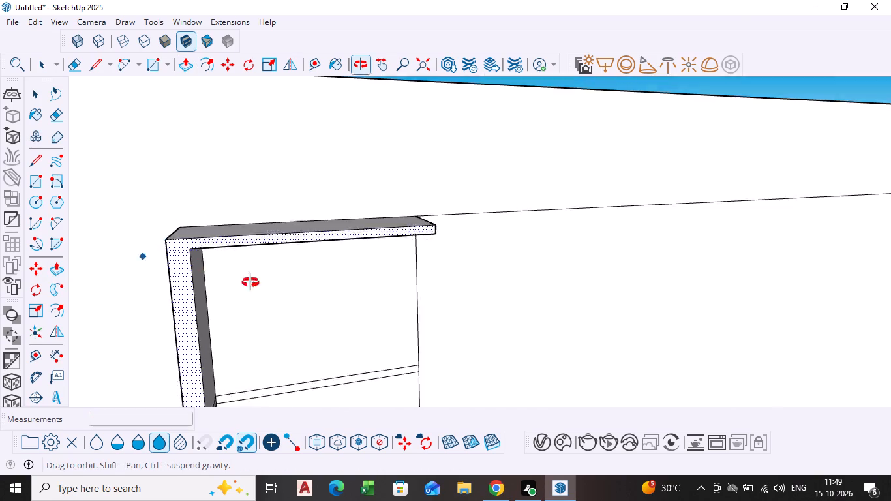
middle_click_drag(250, 282, 281, 256)
scroll(278, 297, "down", 3)
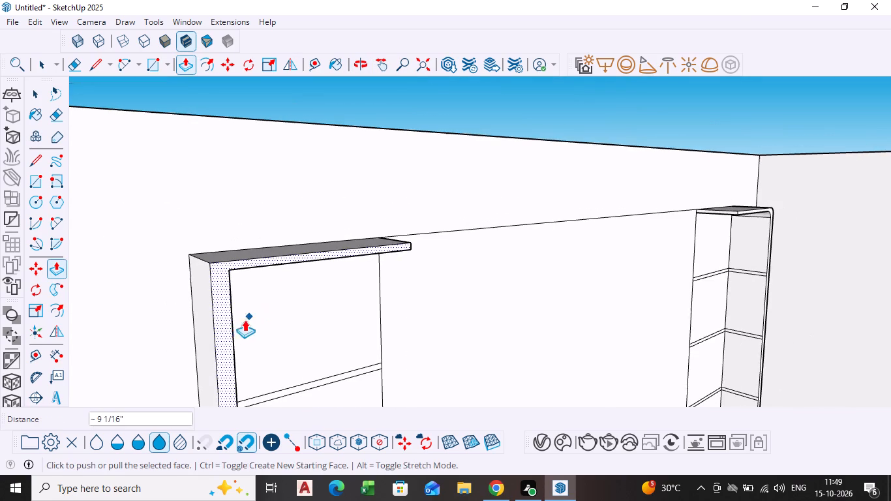
Extrude the frame's front face outward by a further 1'.
left_click(226, 324)
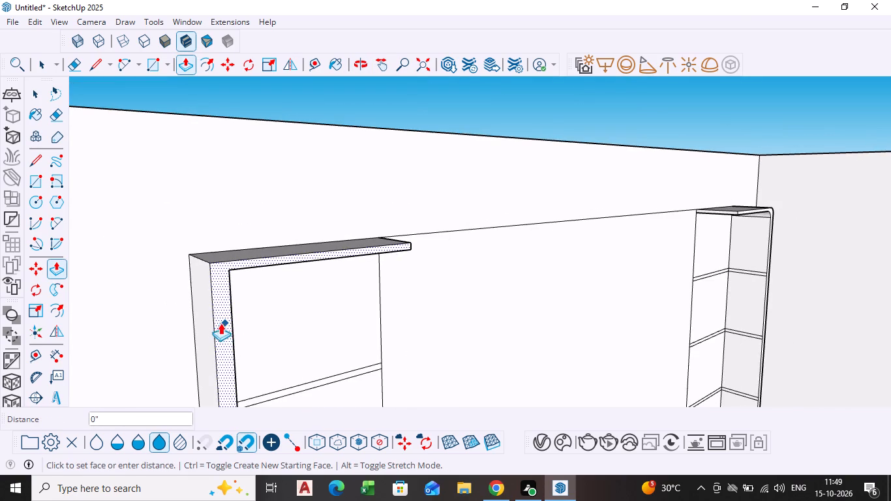
key("1")
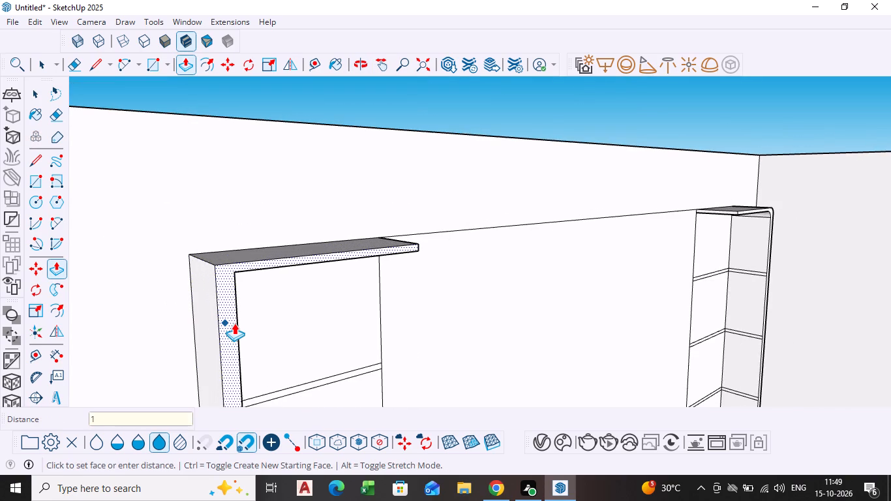
key("apostrophe")
key("Return")
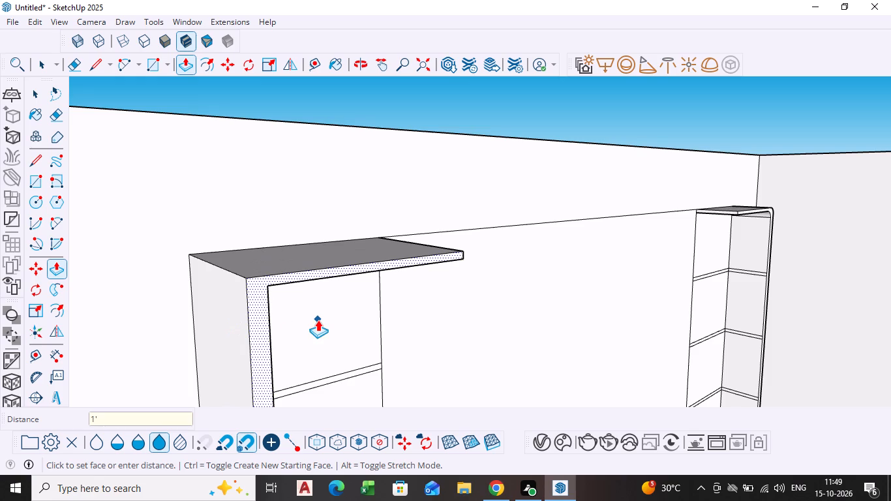
key("space")
Draw a tangent arc about 8 1/4" across on the frame's top face, cutting off its outer front corner.
scroll(307, 322, "down", 2)
middle_click_drag(301, 322, 262, 303)
scroll(182, 268, "up", 1)
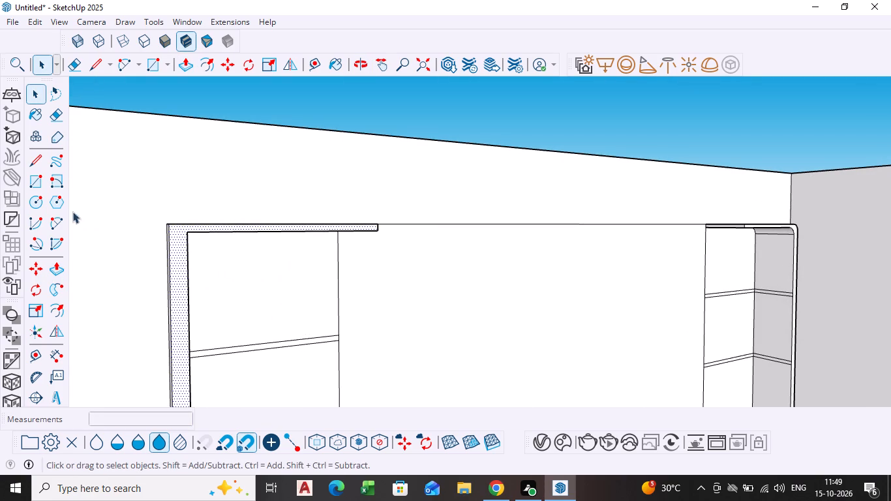
left_click(57, 215)
scroll(160, 223, "up", 4)
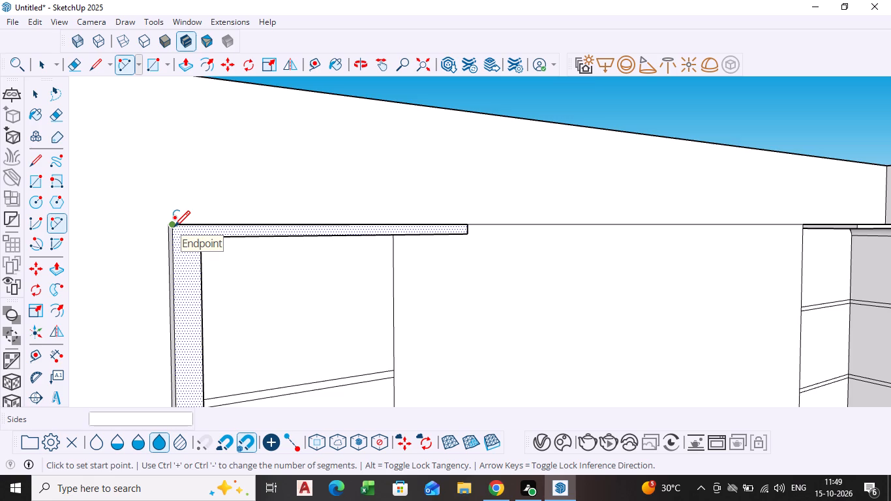
left_click_drag(174, 228, 174, 243)
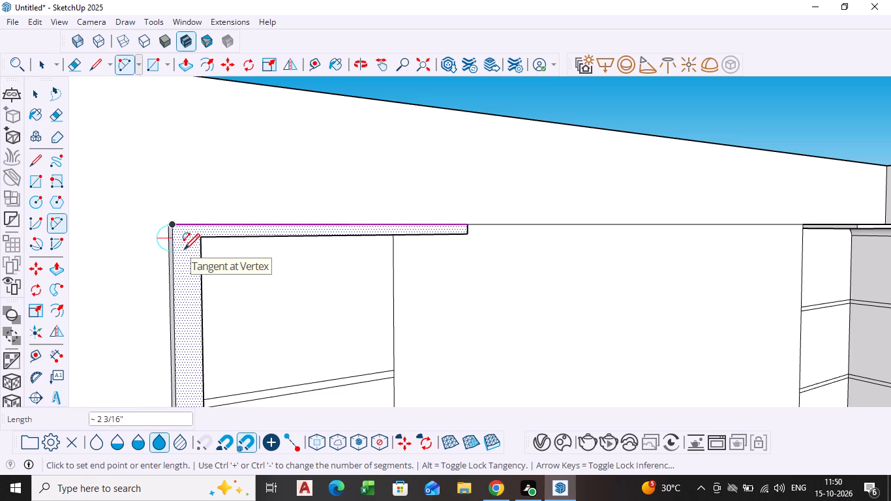
key("Escape")
scroll(195, 223, "down", 2)
middle_click_drag(195, 224, 170, 348)
scroll(201, 314, "up", 4)
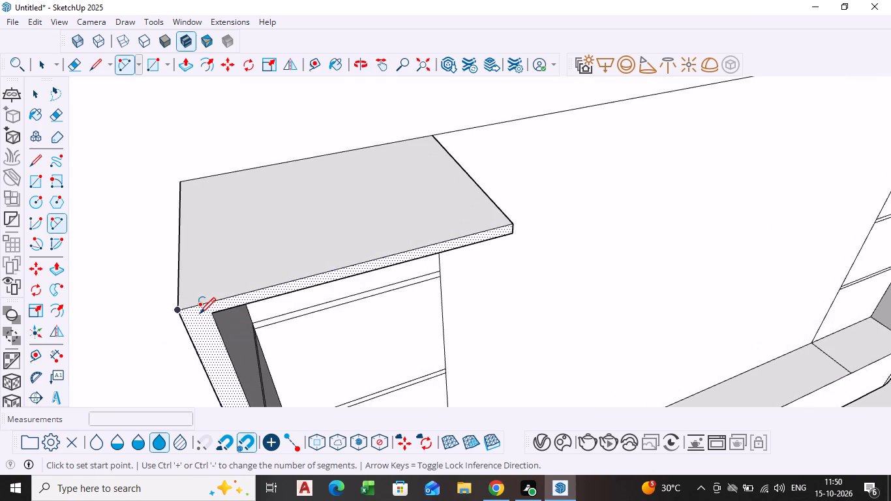
scroll(200, 315, "up", 3)
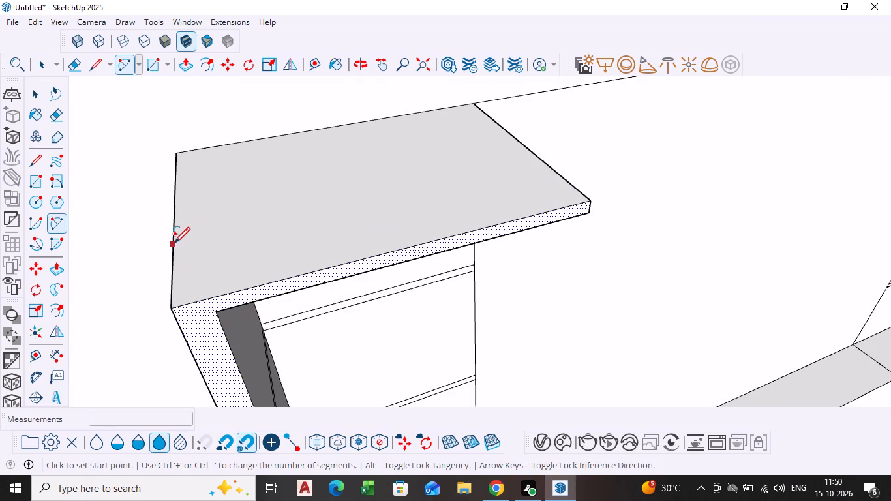
left_click(174, 245)
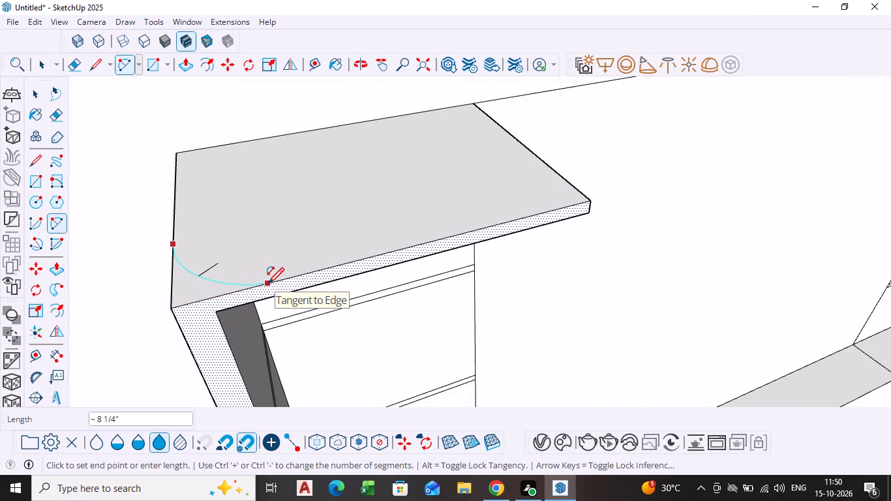
left_click(268, 285)
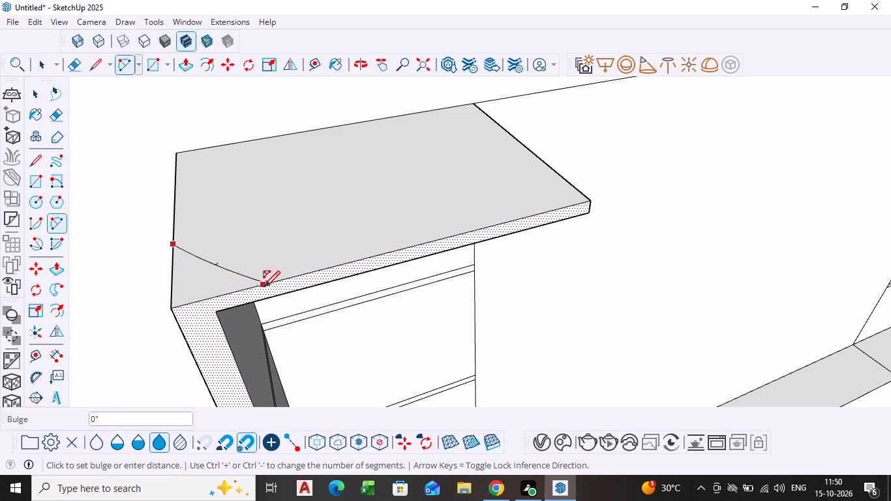
left_click(237, 294)
key("space")
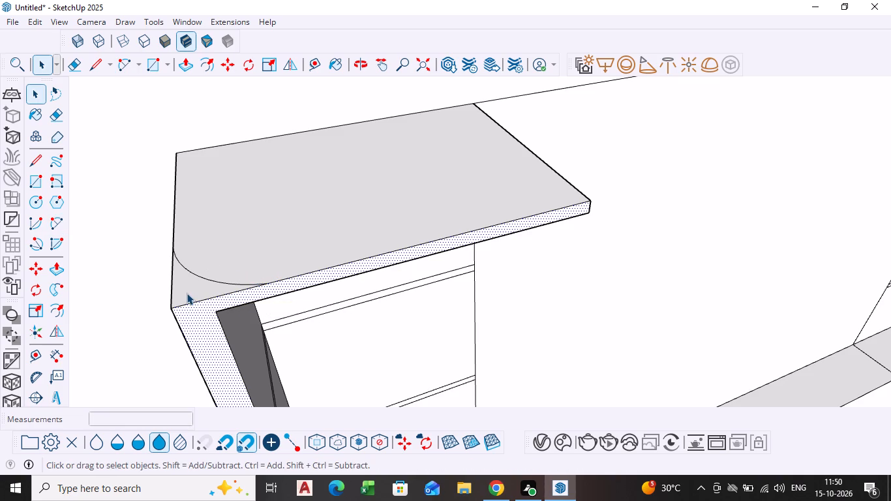
Push the corner piece outside the arc down about 1 1/16" into the frame's top.
left_click(187, 293)
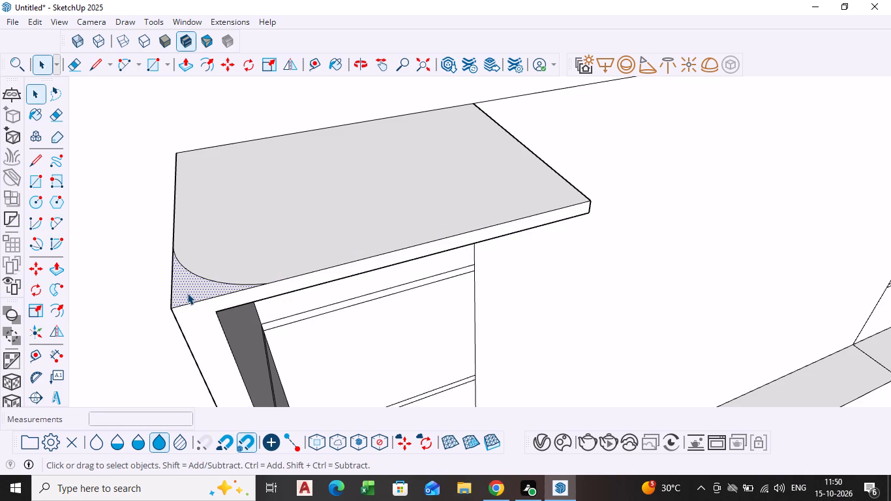
key("p")
left_click(187, 293)
left_click(186, 322)
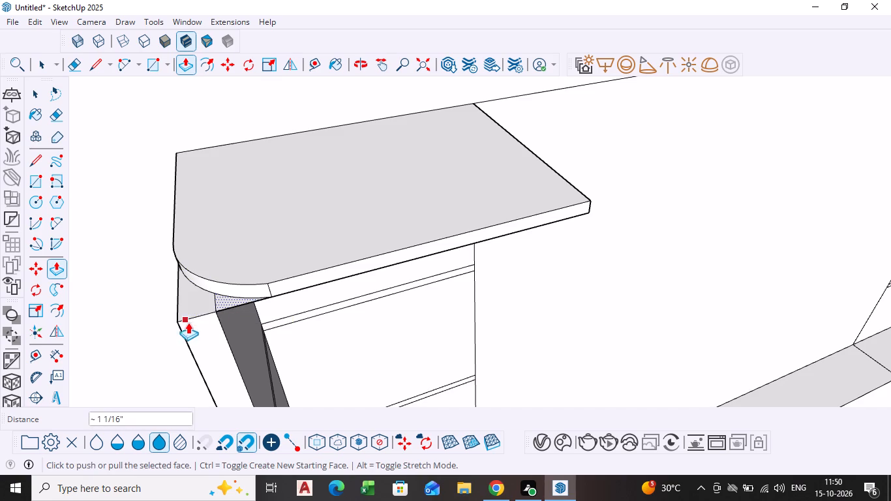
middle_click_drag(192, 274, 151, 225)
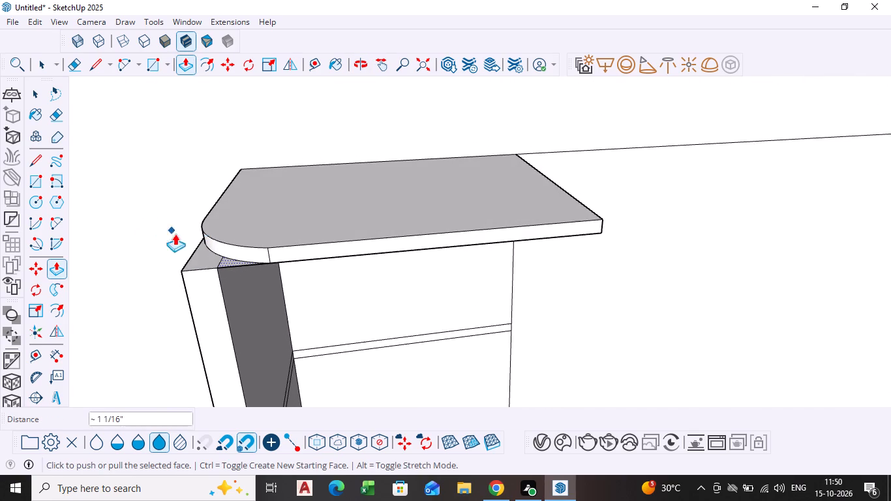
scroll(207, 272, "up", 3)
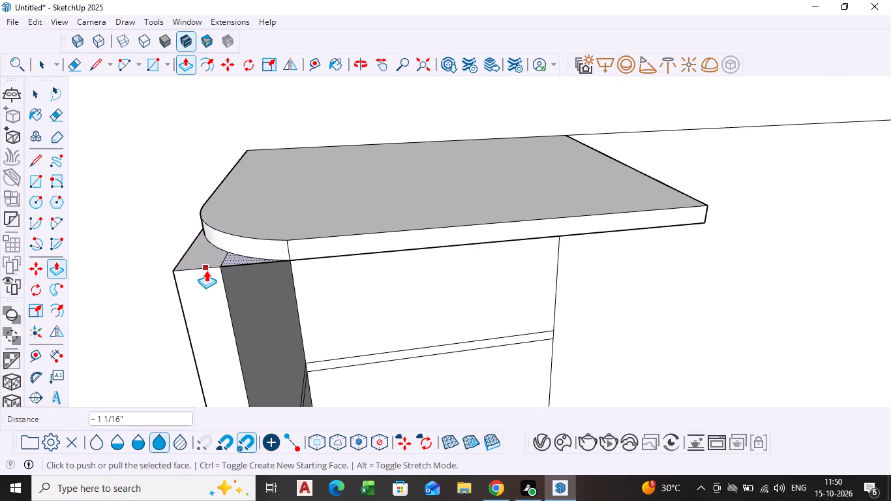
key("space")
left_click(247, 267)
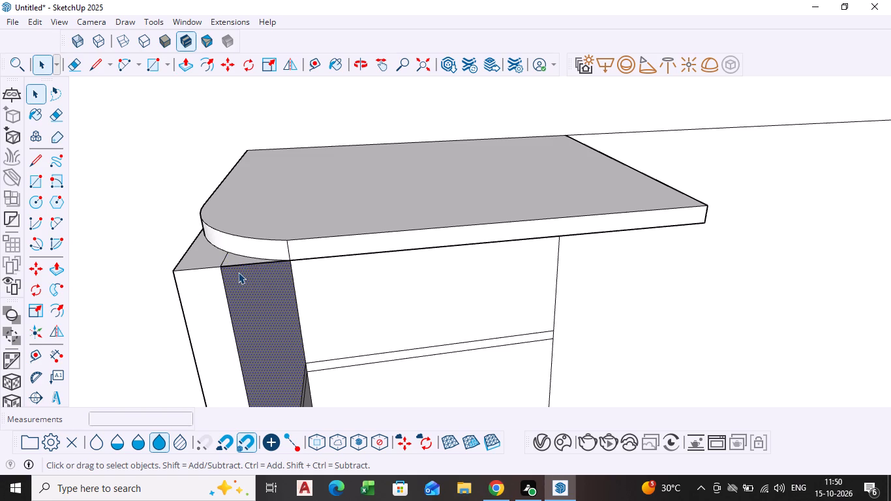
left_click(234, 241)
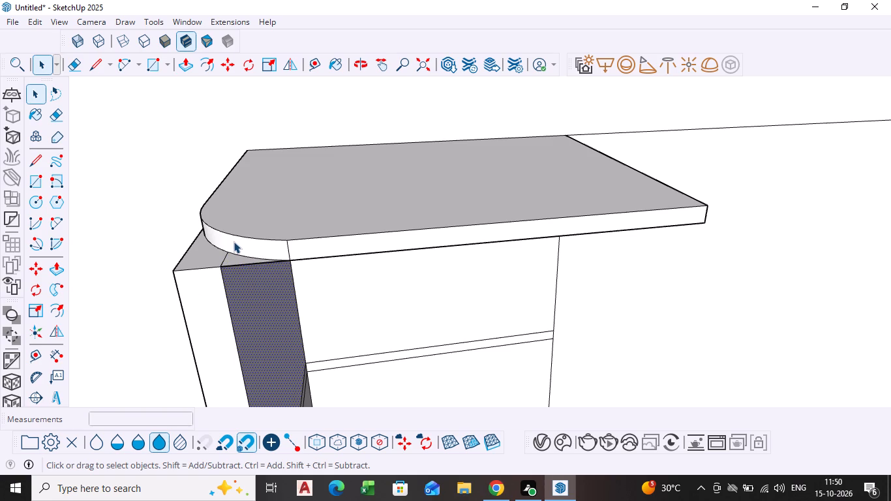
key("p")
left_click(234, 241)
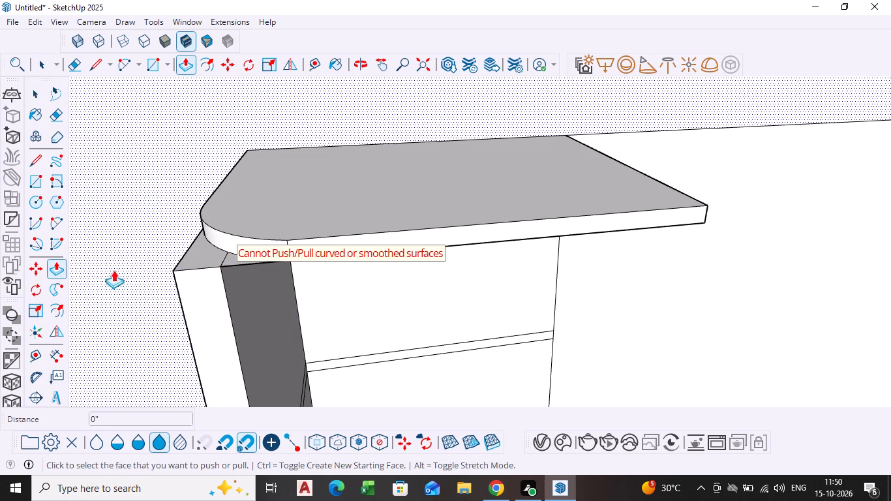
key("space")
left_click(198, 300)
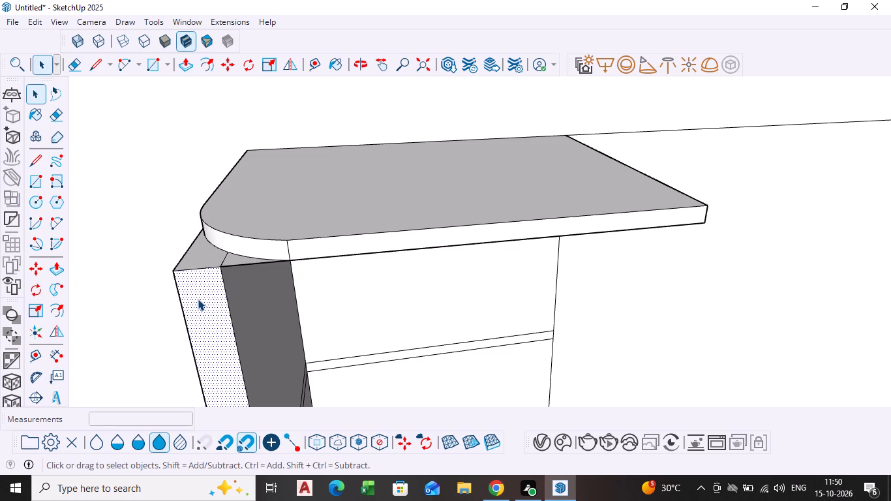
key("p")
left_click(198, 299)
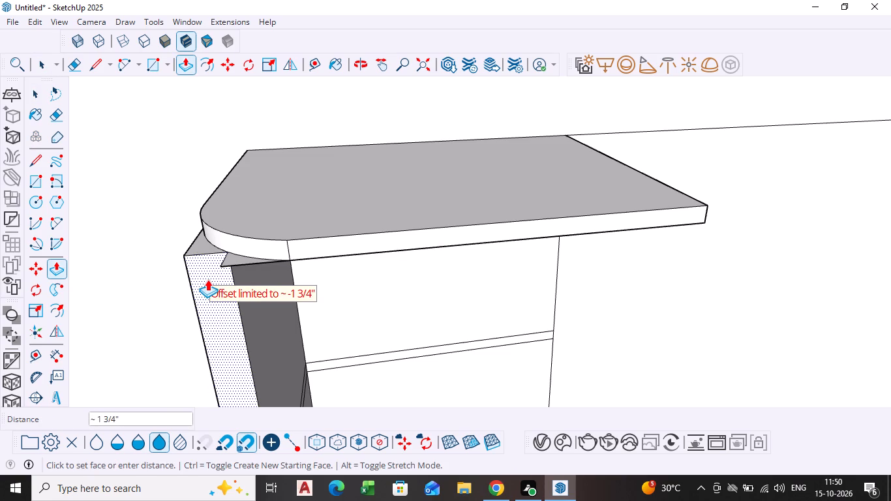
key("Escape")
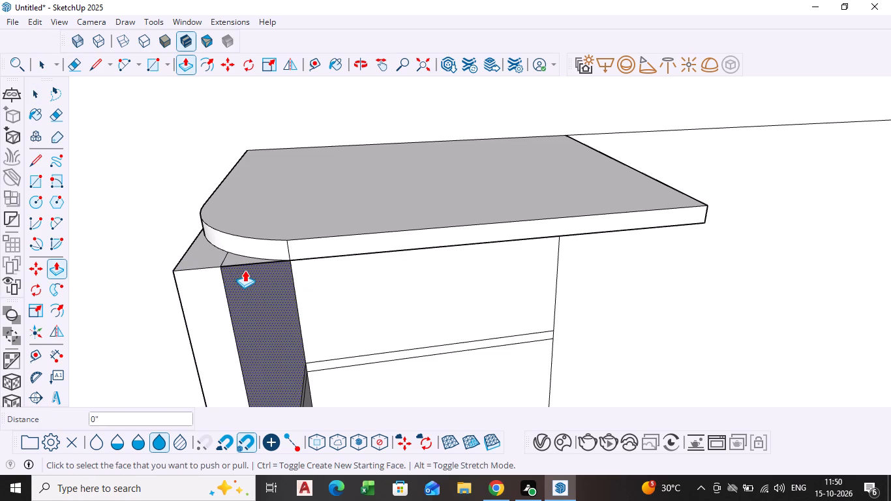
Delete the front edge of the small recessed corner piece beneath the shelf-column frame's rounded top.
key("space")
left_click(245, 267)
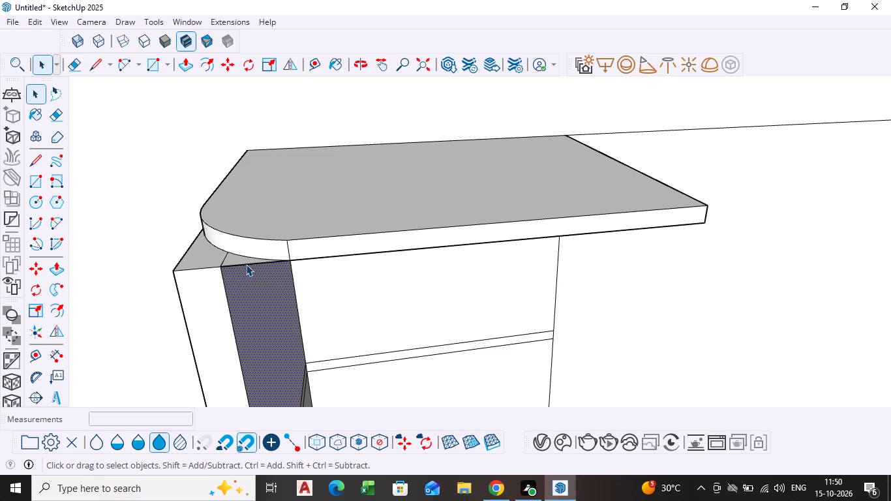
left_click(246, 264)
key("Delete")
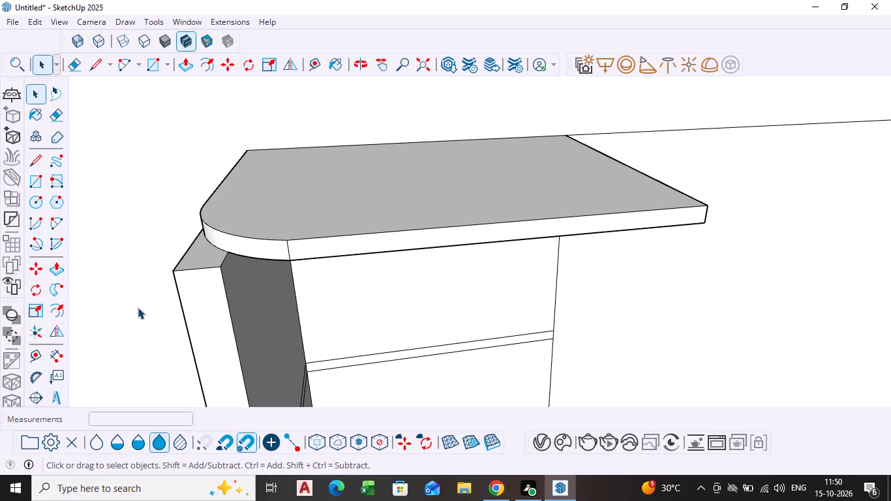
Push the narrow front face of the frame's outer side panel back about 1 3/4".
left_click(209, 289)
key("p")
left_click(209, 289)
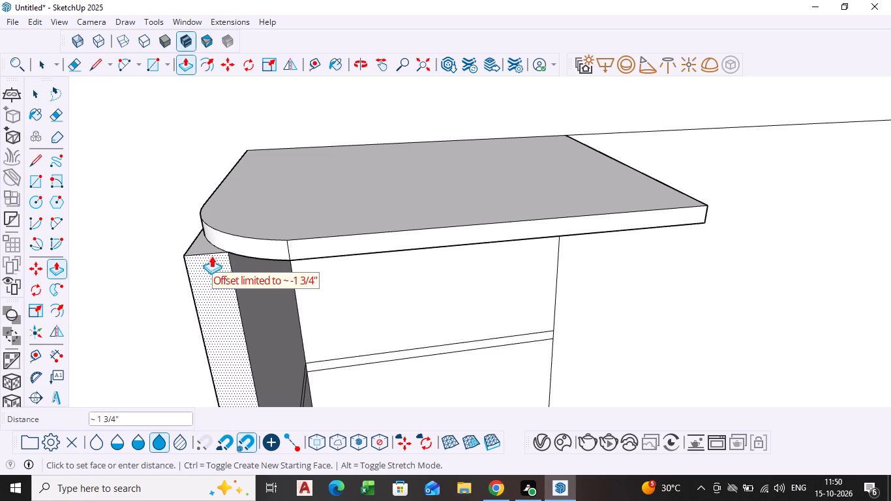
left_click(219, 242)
Examine the cut-back frame's side, top corner and junction with the base, comparing it with the opposite shelf column.
middle_click_drag(201, 261, 358, 241)
scroll(201, 261, "down", 1)
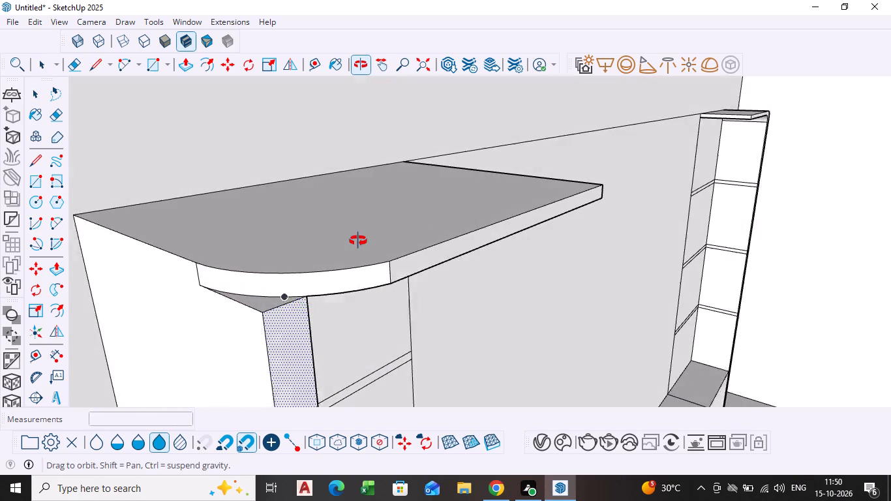
middle_click_drag(358, 241, 200, 228)
scroll(290, 253, "down", 6)
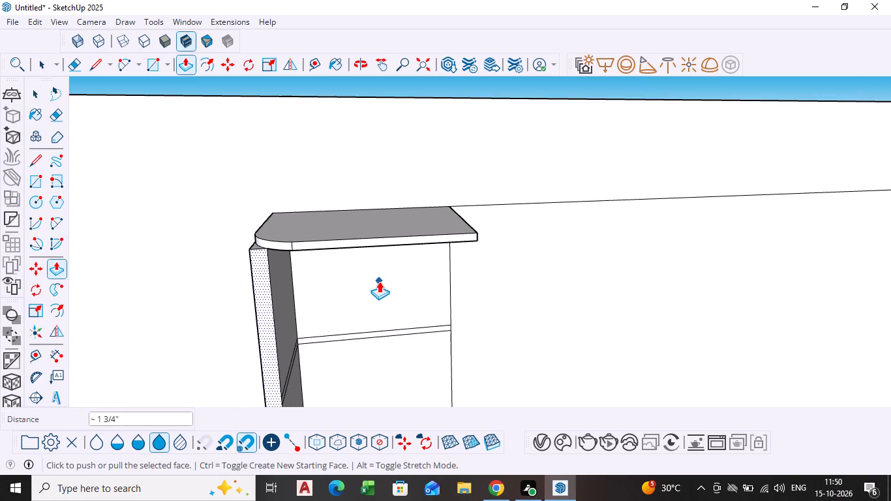
scroll(379, 281, "down", 2)
middle_click_drag(380, 281, 381, 303)
scroll(277, 288, "up", 8)
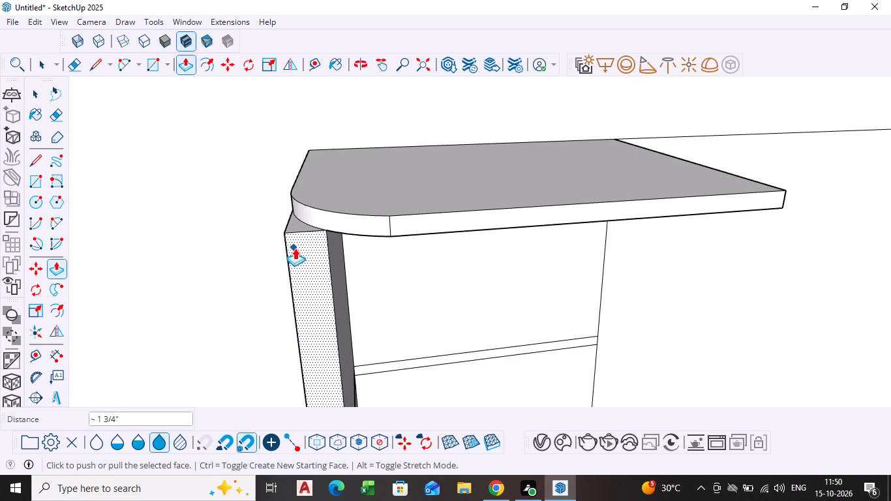
scroll(327, 322, "down", 11)
scroll(558, 320, "down", 5)
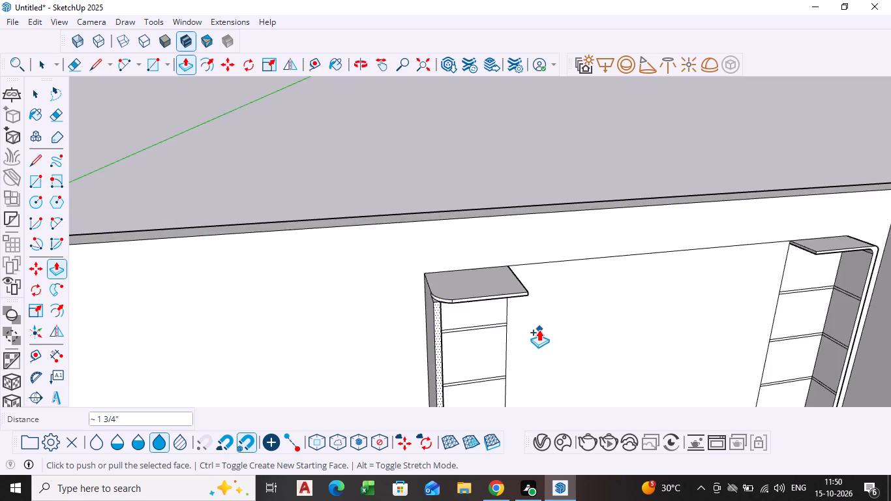
scroll(539, 329, "down", 3)
middle_click_drag(538, 329, 384, 153, "shift")
middle_click_drag(311, 207, 431, 184)
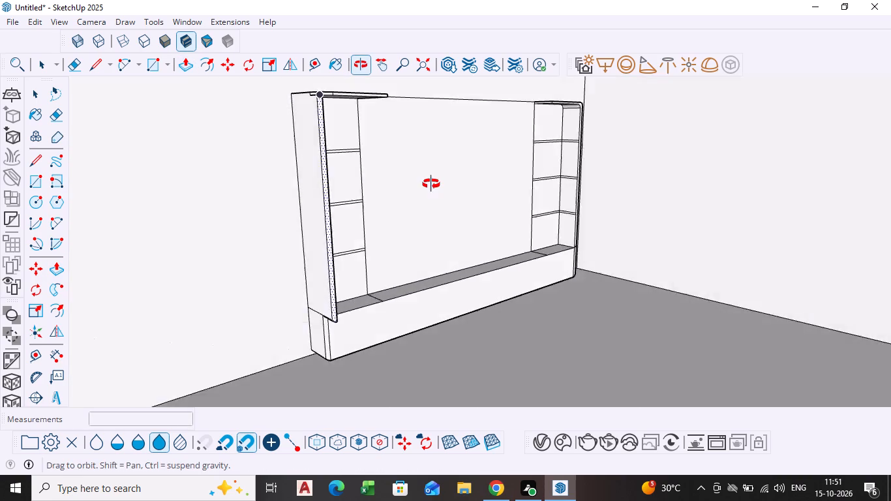
middle_click_drag(431, 184, 269, 199)
scroll(324, 245, "up", 5)
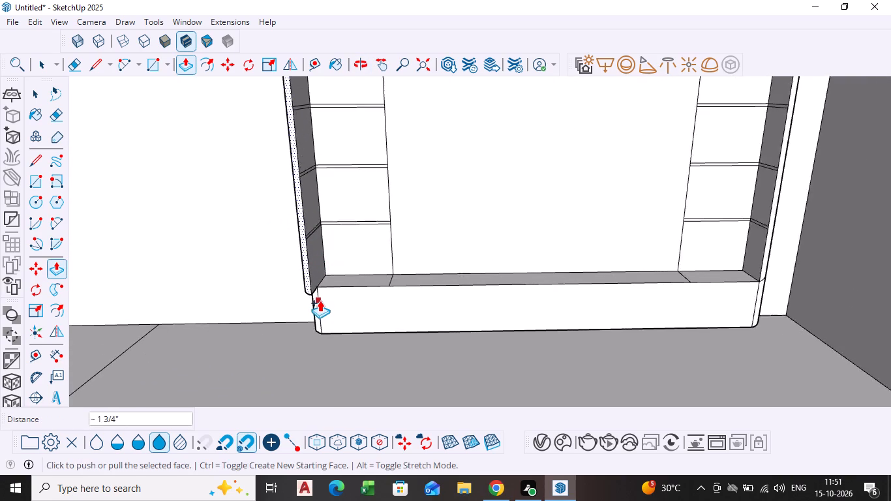
scroll(320, 300, "up", 2)
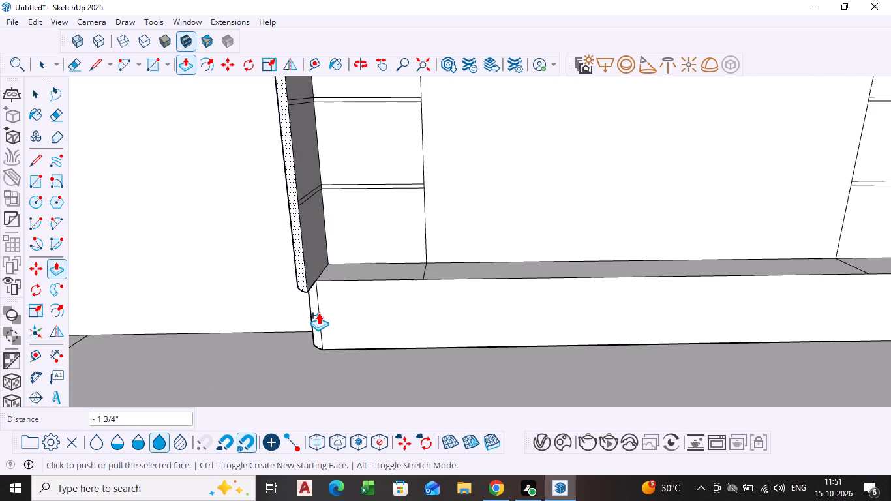
scroll(310, 265, "down", 4)
scroll(313, 258, "down", 1, "shift")
middle_click_drag(313, 258, 298, 349, "shift")
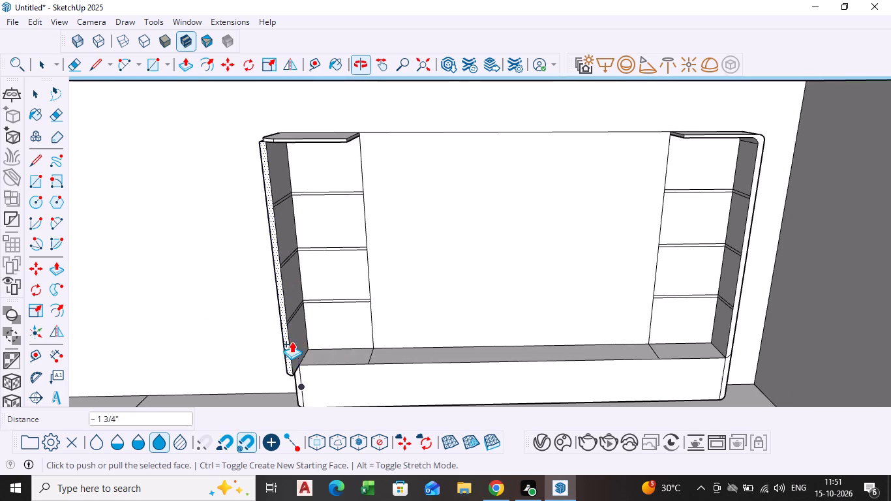
scroll(270, 328, "up", 4)
middle_click_drag(275, 324, 400, 281)
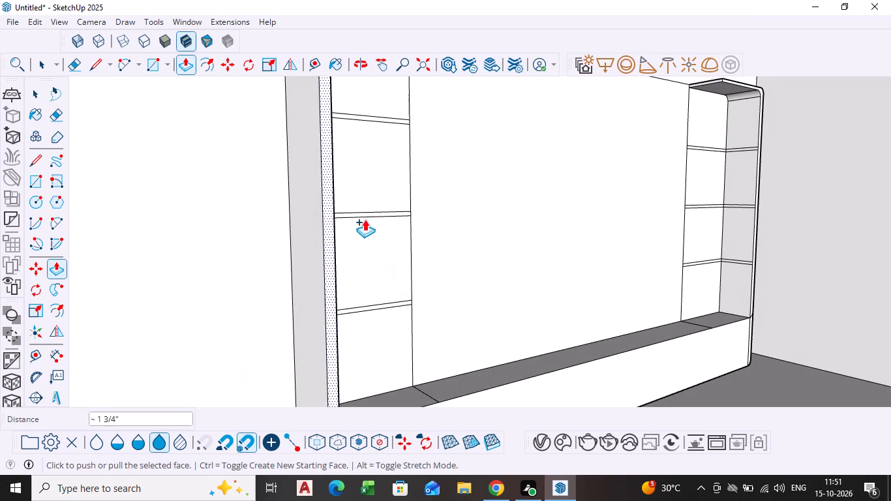
scroll(362, 211, "down", 7)
middle_click_drag(361, 167, 359, 168)
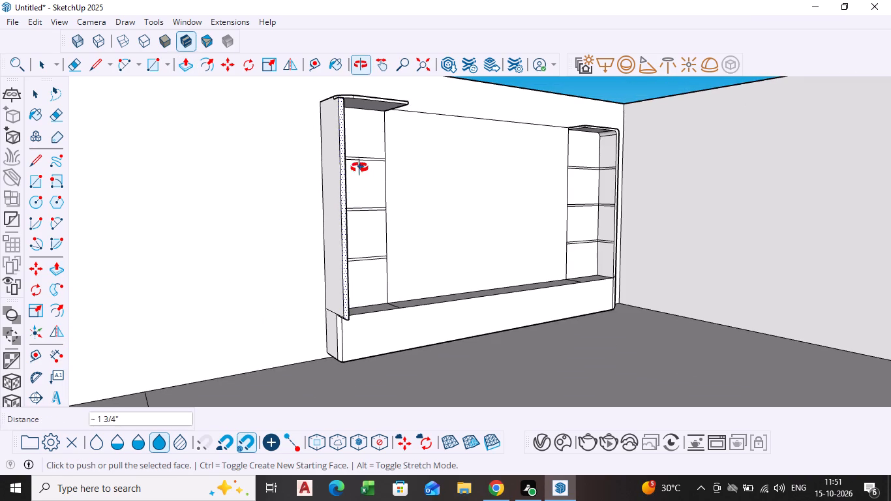
middle_click_drag(359, 168, 308, 312)
Undo the corner edits and the extrusions of both shelf-column frames, back to flat outlines on the wall.
key("ctrl+z")
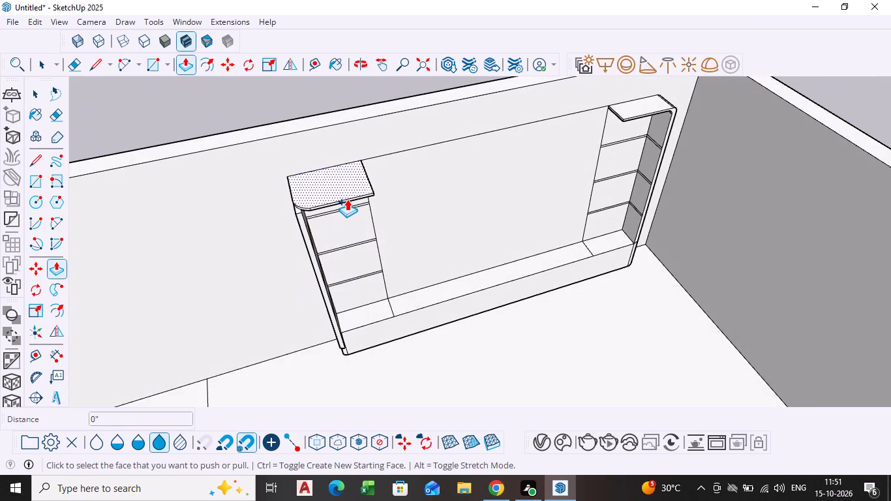
key("ctrl+z")
key("ctrl+z")
key("ctrl+z")
key("ctrl+z")
key("ctrl+z")
left_click_drag(348, 190, 355, 175, "ctrl")
key("ctrl+z")
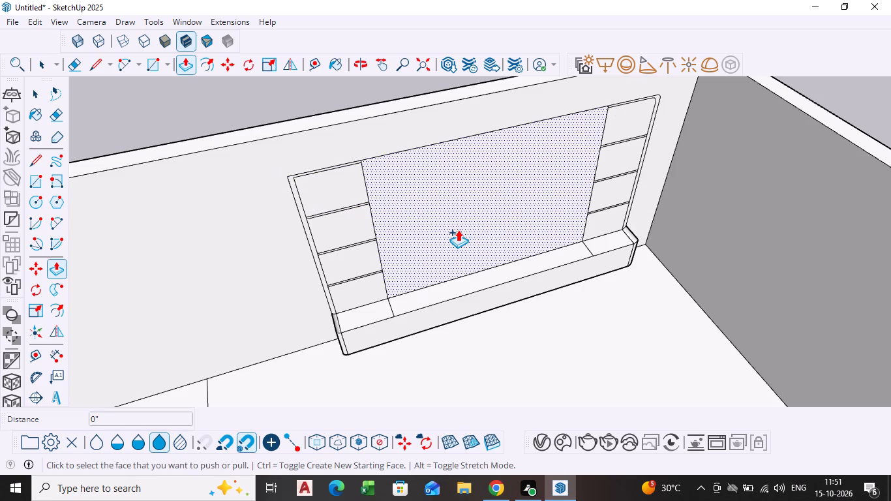
Examine the rounded outer top corner on the flat outline of the shelf column nearest the room corner.
key("space")
left_click(277, 224)
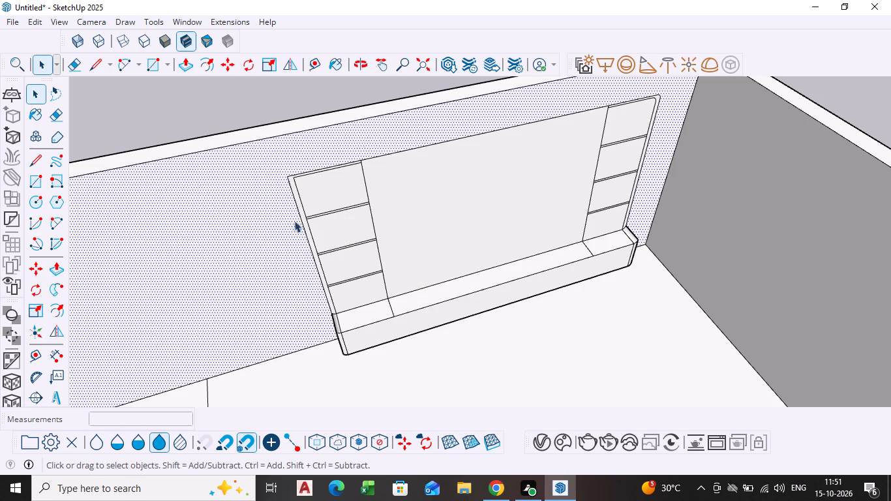
scroll(357, 233, "down", 4)
scroll(369, 227, "down", 1, "shift")
middle_click_drag(368, 227, 215, 262, "shift")
scroll(352, 204, "up", 5)
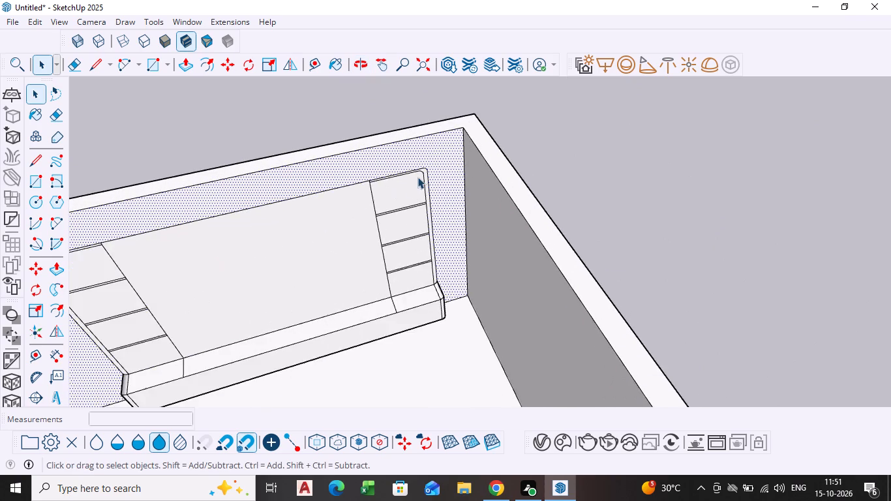
scroll(417, 177, "up", 12)
scroll(389, 183, "down", 4)
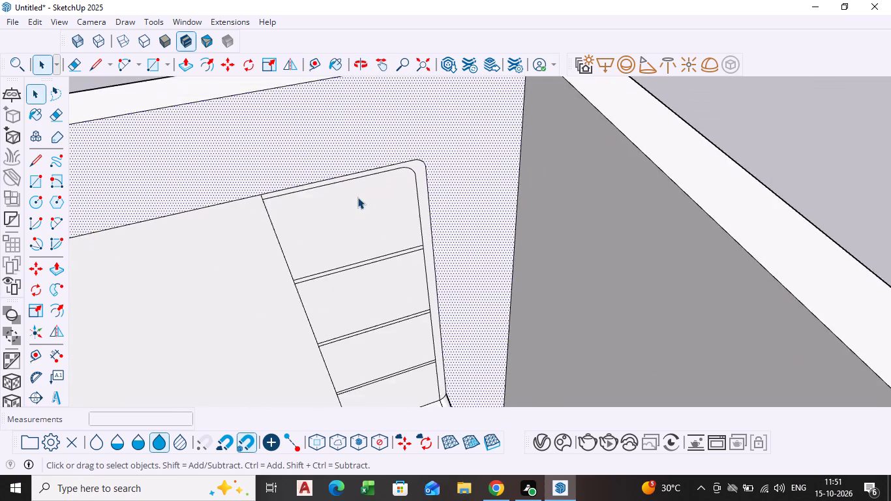
scroll(348, 204, "down", 8)
scroll(314, 255, "down", 3)
Draw a tangent arc with a bulge of about 1" across the outer top corner of the square-cornered shelf-column outline.
middle_click_drag(243, 324, 238, 320, "shift")
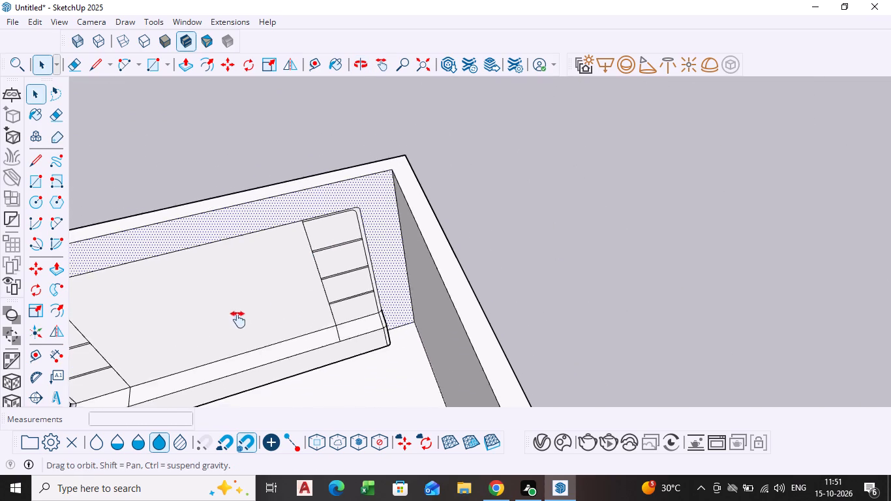
middle_click_drag(238, 320, 404, 249, "shift")
scroll(201, 216, "up", 3)
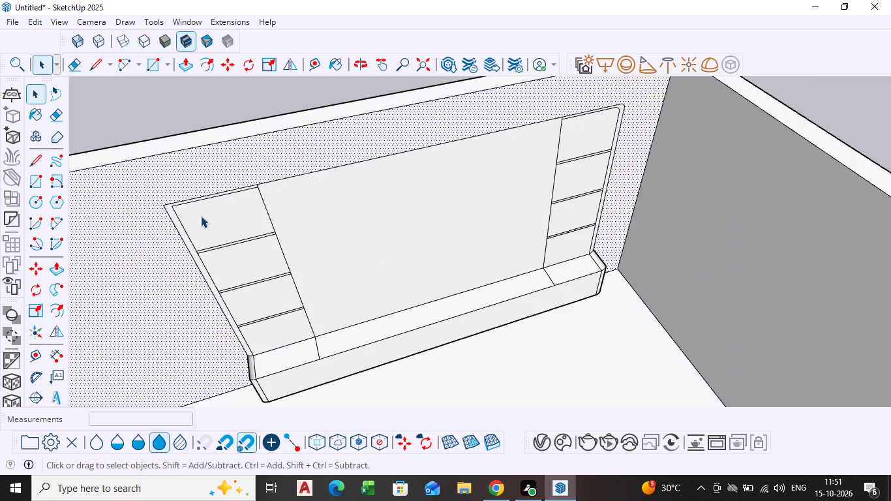
scroll(205, 233, "up", 8)
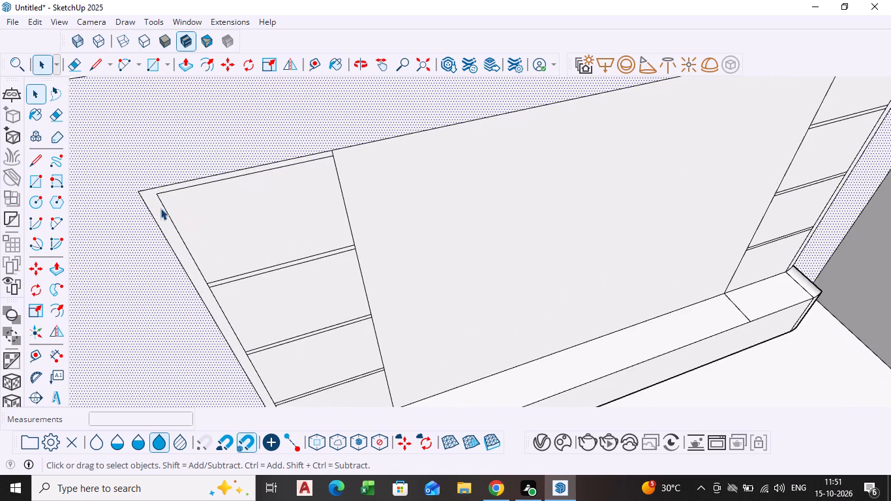
middle_click_drag(157, 192, 157, 164)
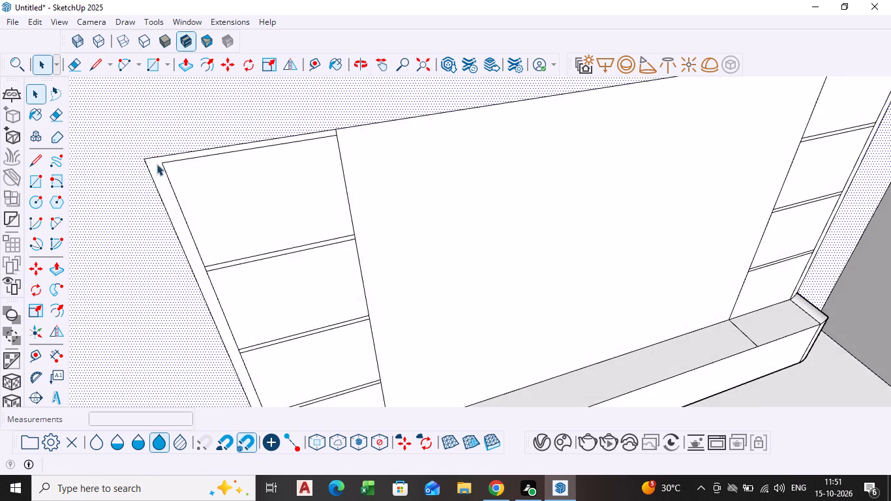
scroll(148, 171, "up", 7)
scroll(185, 162, "down", 4)
scroll(183, 165, "up", 3)
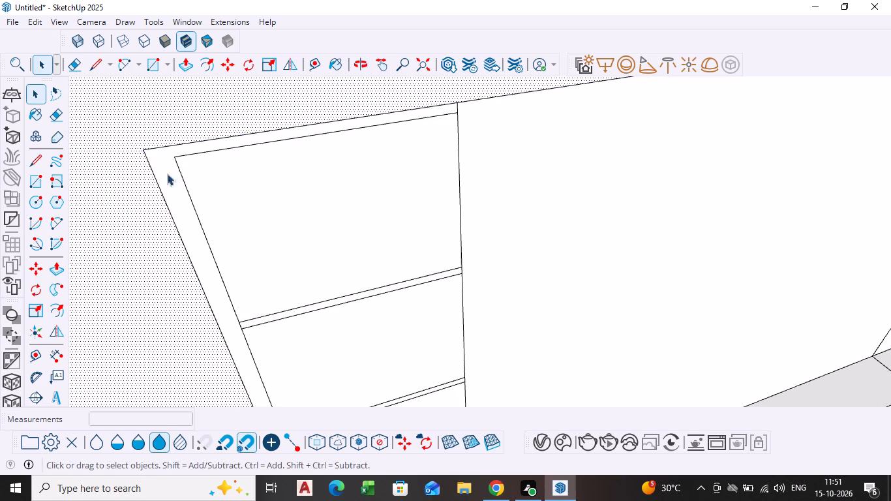
left_click(53, 215)
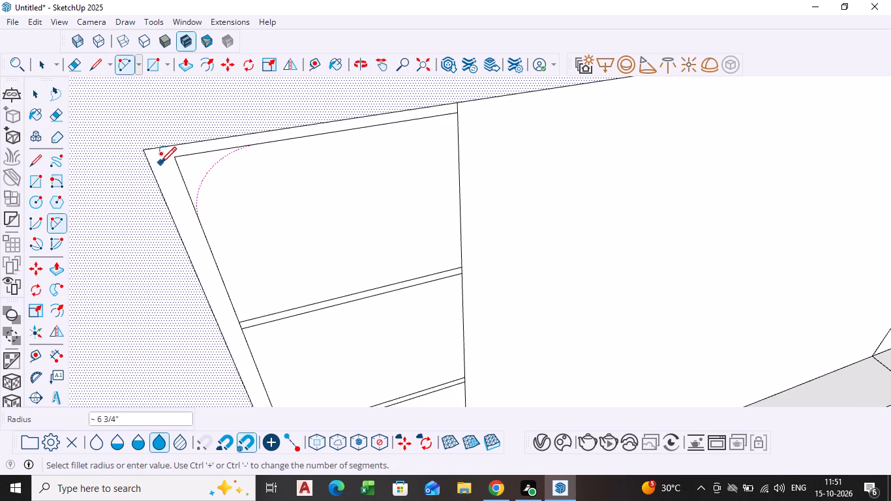
left_click(161, 182)
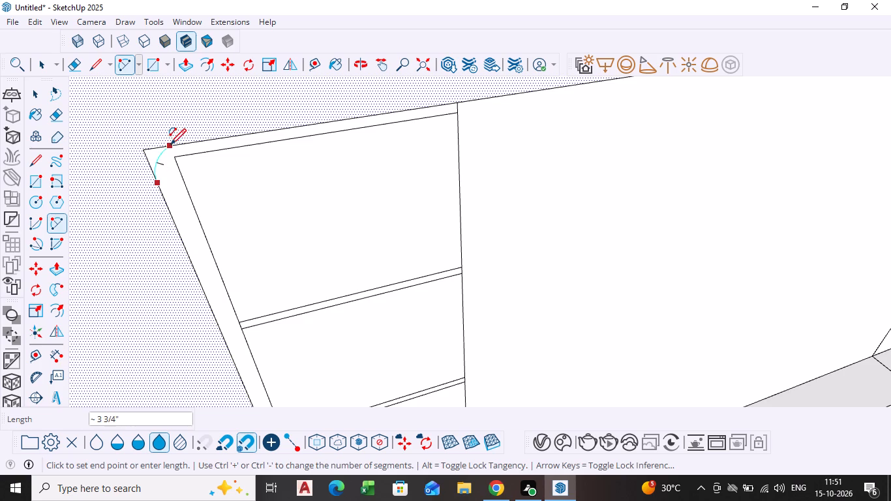
left_click(176, 148)
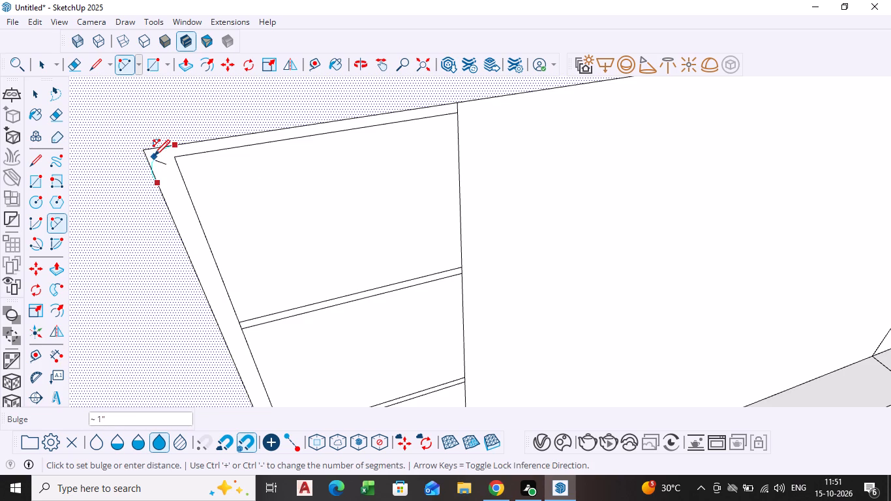
left_click(156, 158)
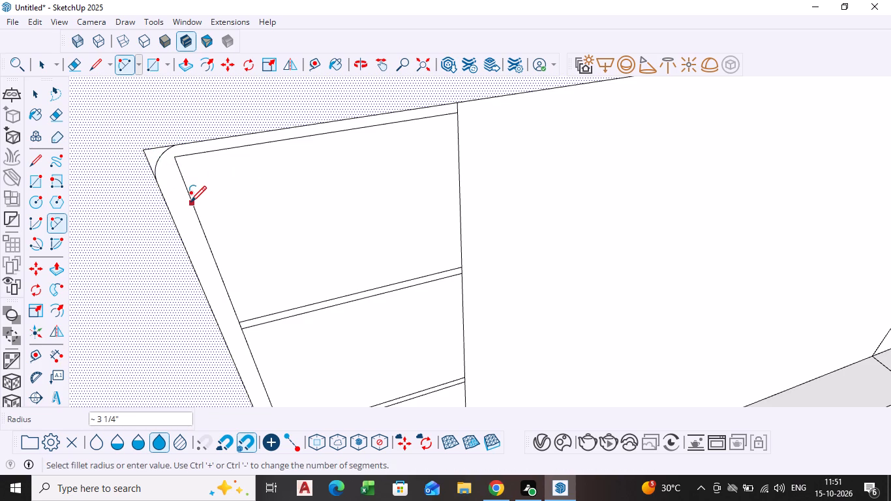
Draw a tangent arc with a bulge of about 5/8" across the inner top corner of the shelf-column outline farther from the room corner.
left_click(190, 189)
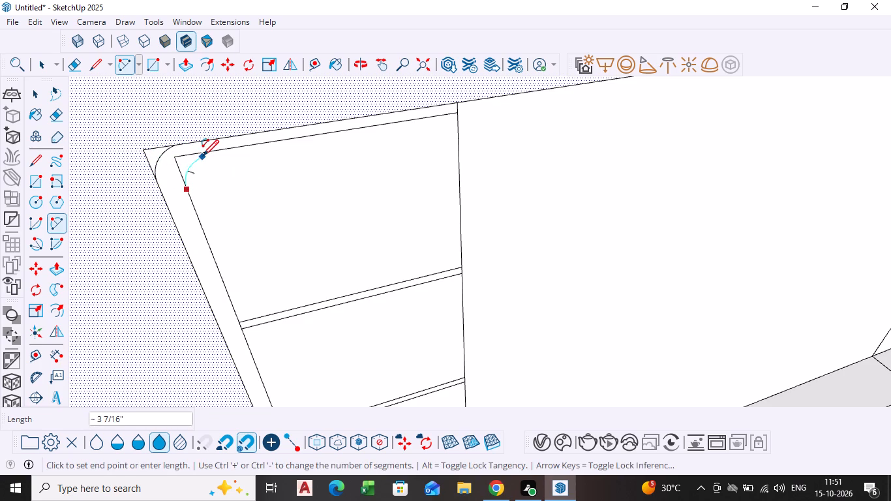
left_click(204, 154)
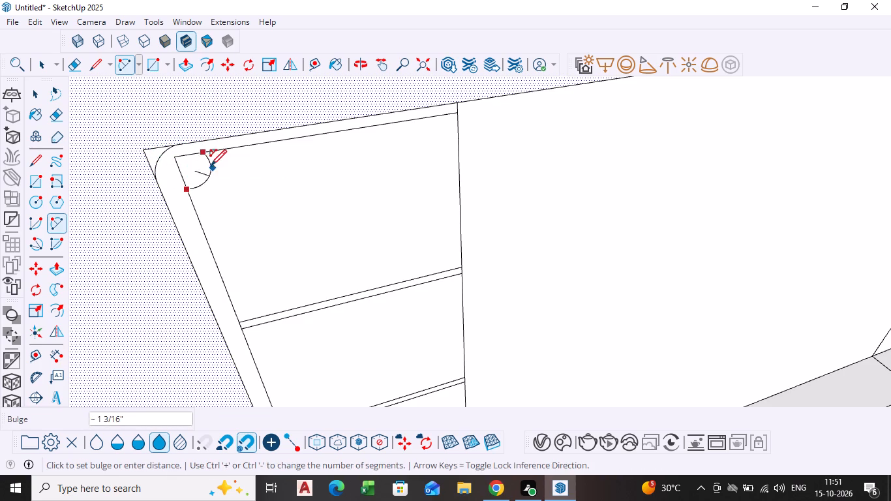
scroll(191, 160, "up", 5)
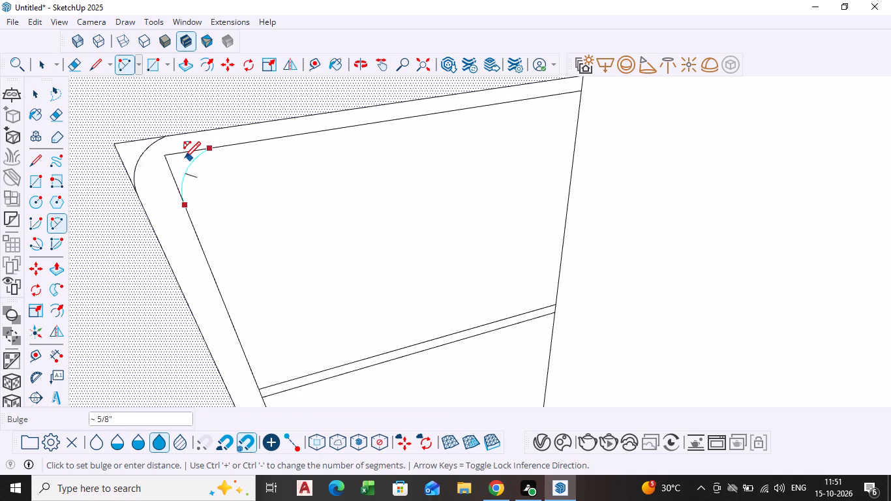
left_click(185, 159)
Delete the leftover straight corner edges outside both arcs, leaving rounded inner and outer top corners on the outline.
key("space")
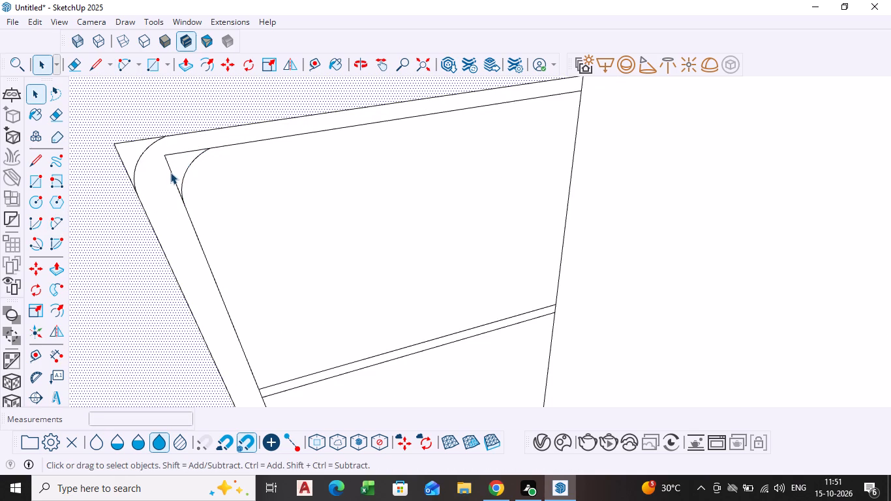
left_click(171, 172)
key("Delete")
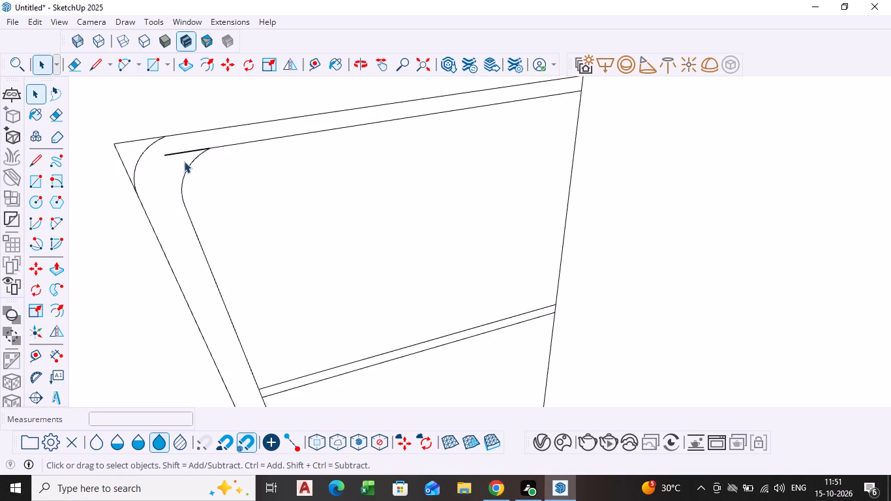
left_click(187, 151)
key("Delete")
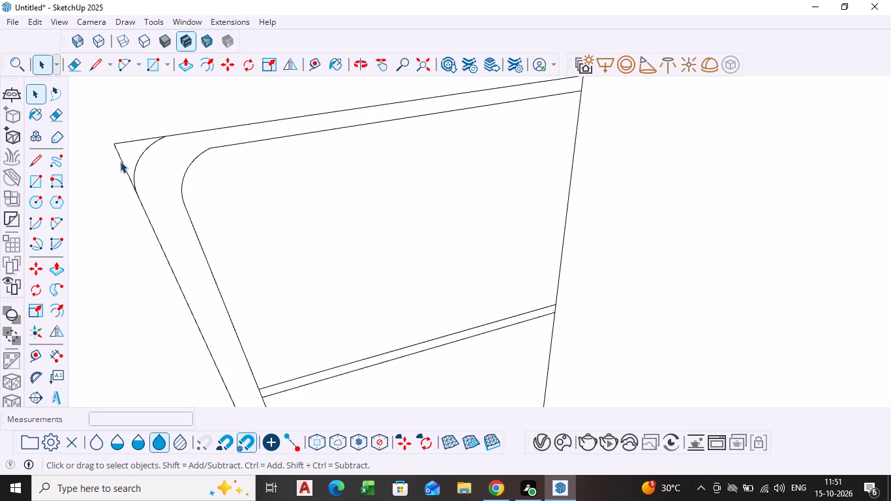
left_click(120, 161)
key("Delete")
left_click(130, 140)
key("Delete")
Extrude the rounded frame outline of the shelf column farther from the room corner 1' out from the wall.
scroll(176, 183, "down", 14)
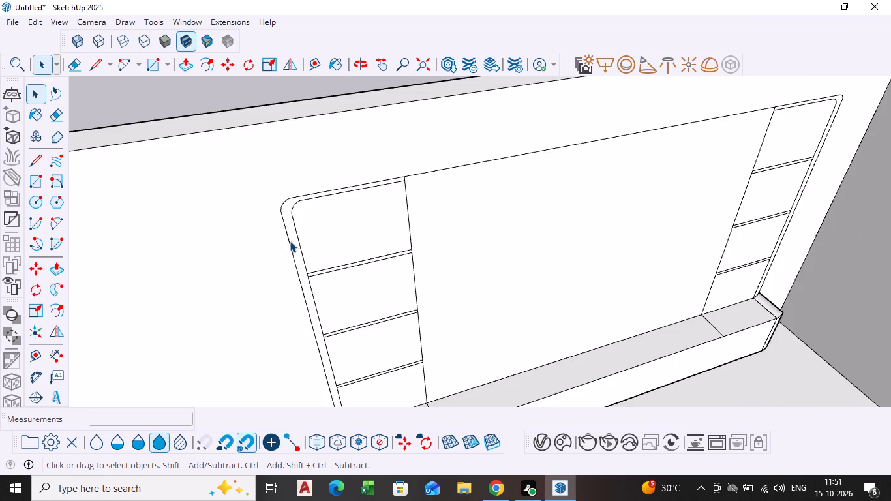
left_click(292, 240)
key("p")
left_click(292, 240)
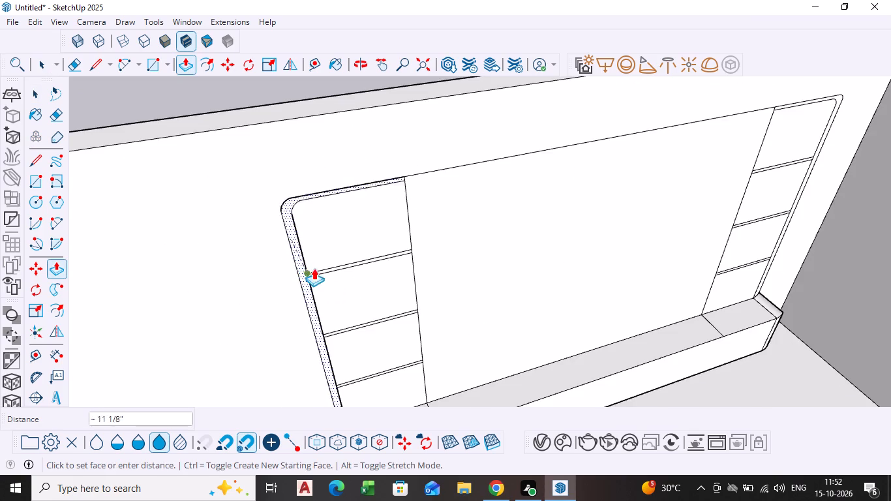
scroll(331, 311, "down", 2)
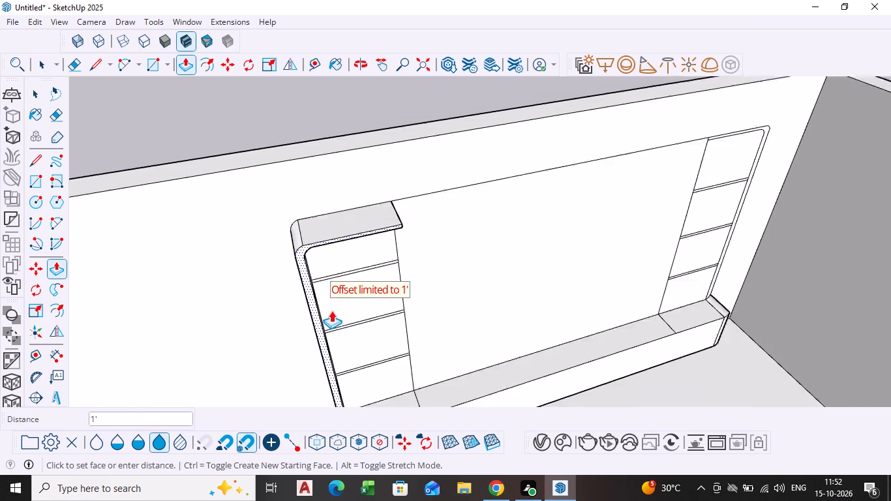
scroll(331, 311, "down", 2)
left_click(333, 314)
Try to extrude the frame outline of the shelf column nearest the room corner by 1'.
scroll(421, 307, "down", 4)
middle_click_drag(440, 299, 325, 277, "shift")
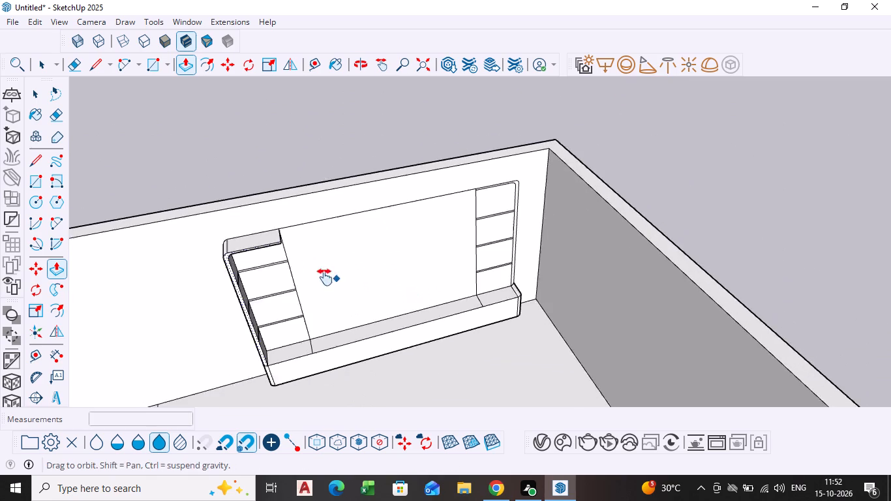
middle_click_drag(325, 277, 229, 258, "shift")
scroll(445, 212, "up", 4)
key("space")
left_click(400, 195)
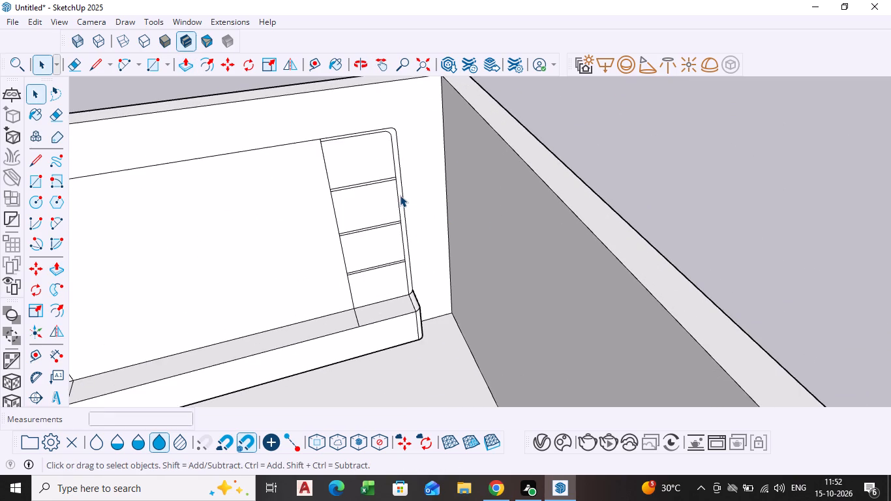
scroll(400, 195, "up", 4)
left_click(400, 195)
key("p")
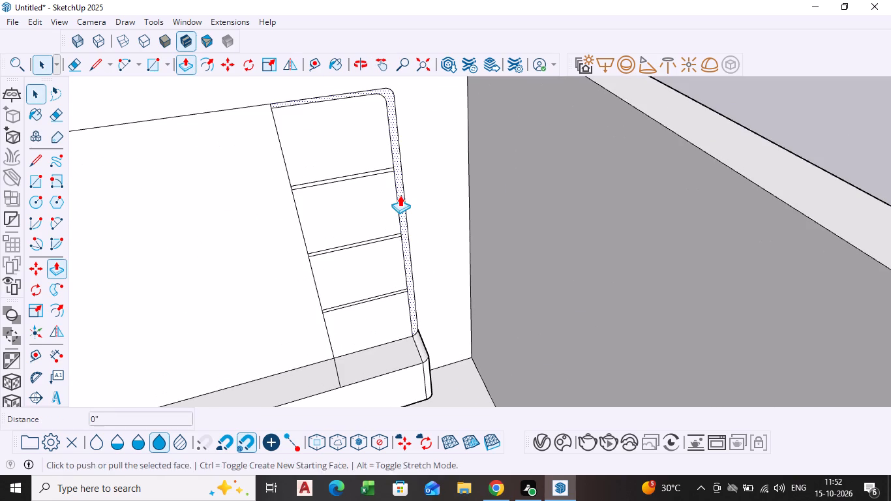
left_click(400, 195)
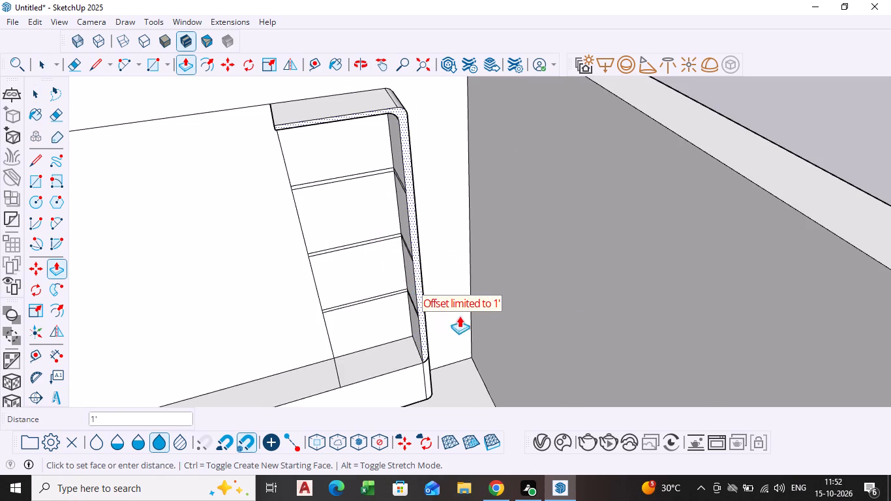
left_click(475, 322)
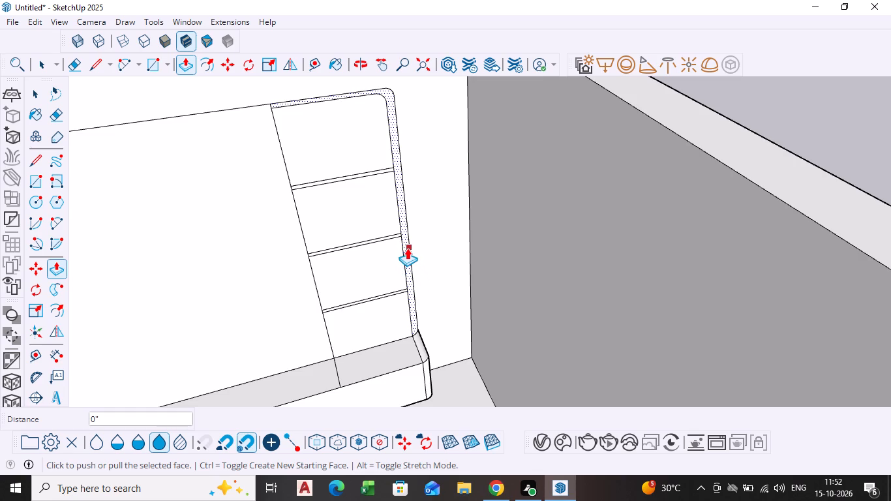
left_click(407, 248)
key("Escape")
Extrude the rounded frame outline of the shelf column nearest the room corner 1' out from the wall.
middle_click_drag(378, 293, 558, 299)
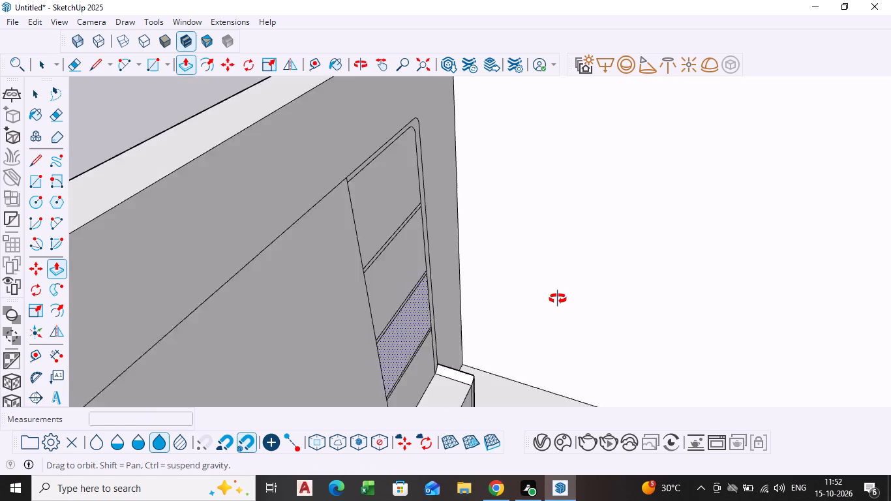
middle_click_drag(558, 299, 517, 282)
scroll(444, 226, "up", 6)
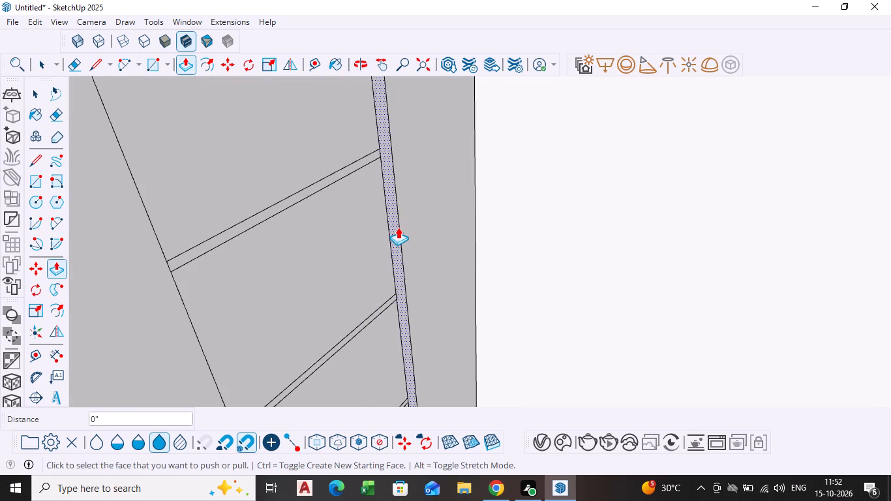
left_click(398, 227)
left_click(537, 266)
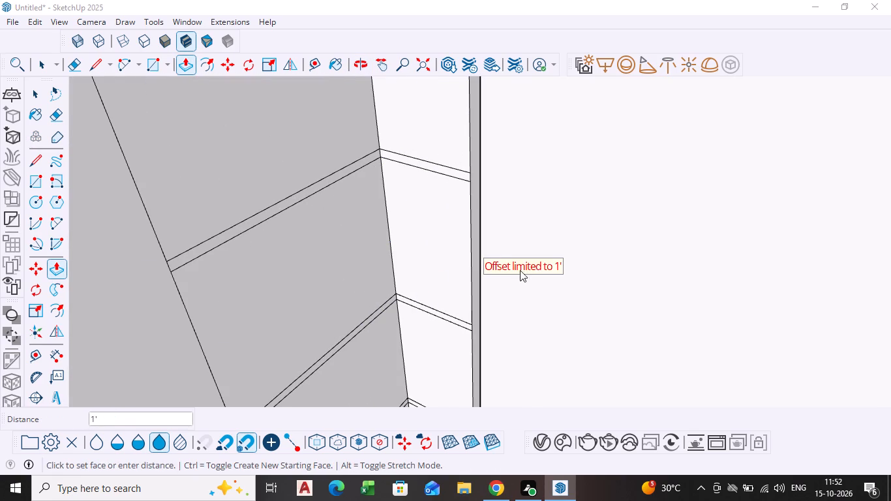
scroll(430, 269, "down", 4)
left_click(616, 299)
scroll(443, 306, "down", 5)
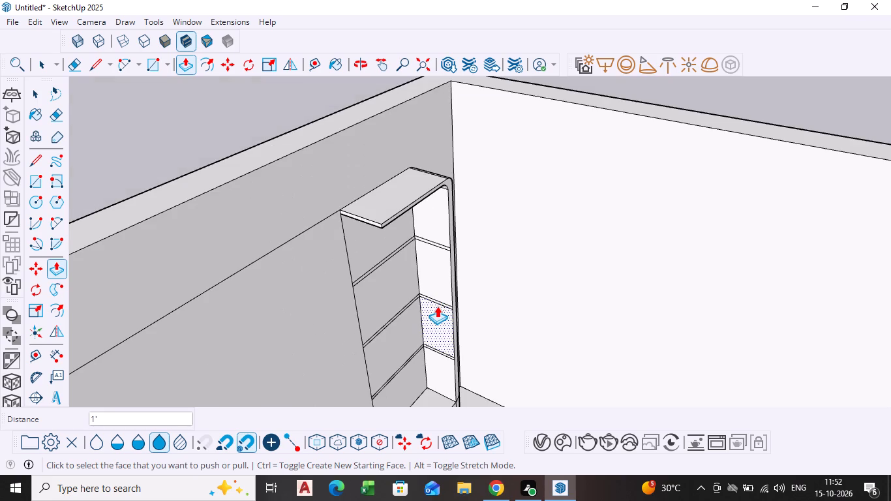
key("space")
Examine both extruded shelf-column frames, comparing their rounded top corners, depth and junction with the base.
scroll(432, 306, "down", 2)
middle_click_drag(414, 309, 325, 236)
scroll(325, 237, "up", 1)
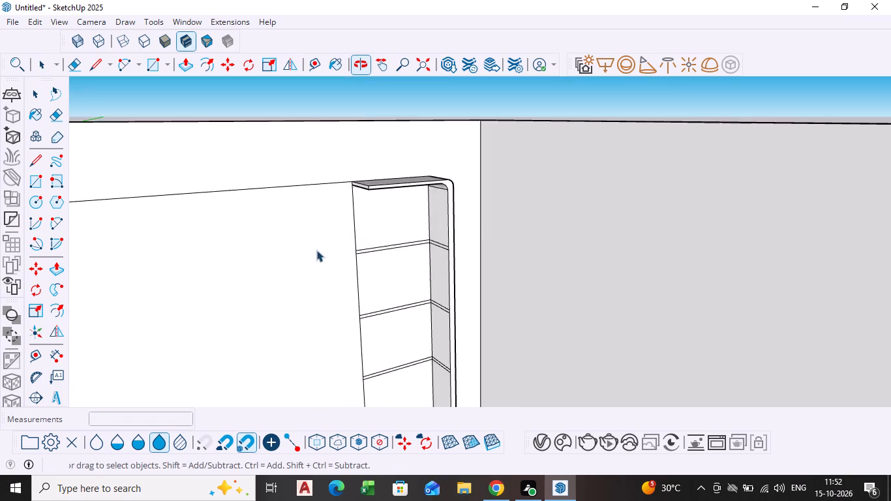
scroll(310, 264, "down", 4)
middle_click_drag(296, 268, 509, 213, "shift")
scroll(185, 172, "up", 3)
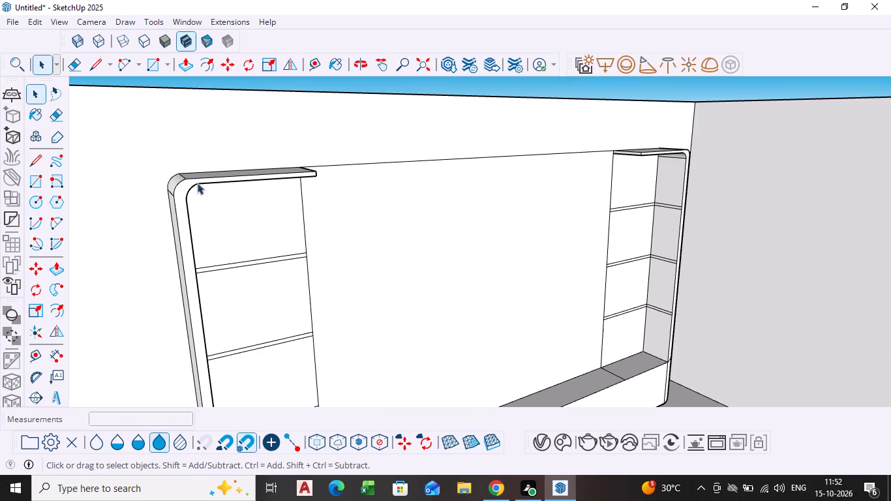
scroll(241, 221, "down", 1)
middle_click_drag(234, 222, 200, 205)
scroll(280, 206, "down", 8)
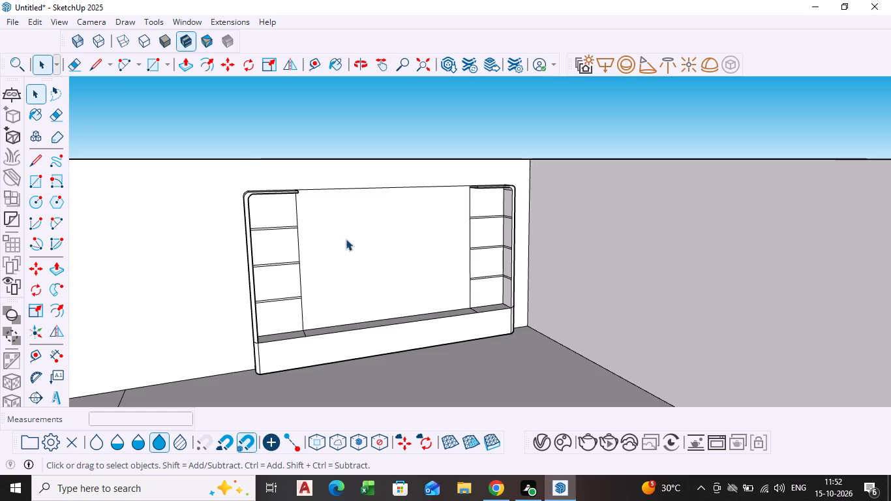
scroll(340, 238, "down", 3)
scroll(470, 242, "up", 1)
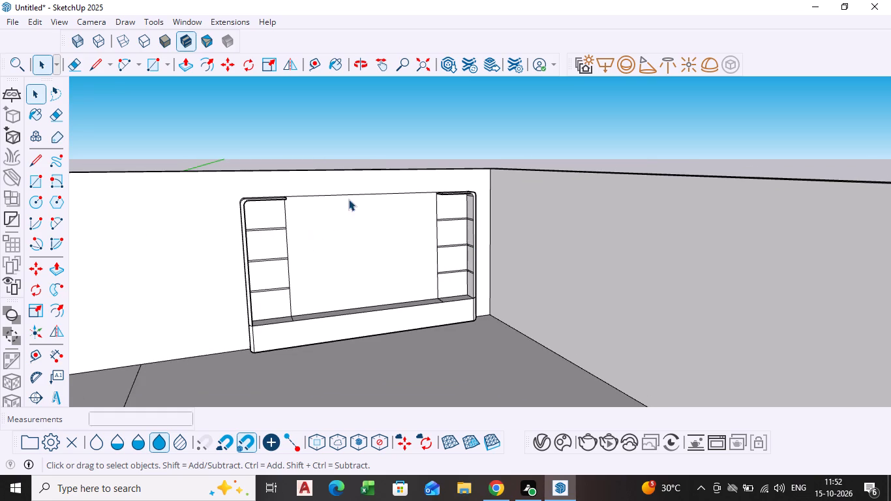
scroll(275, 210, "up", 5)
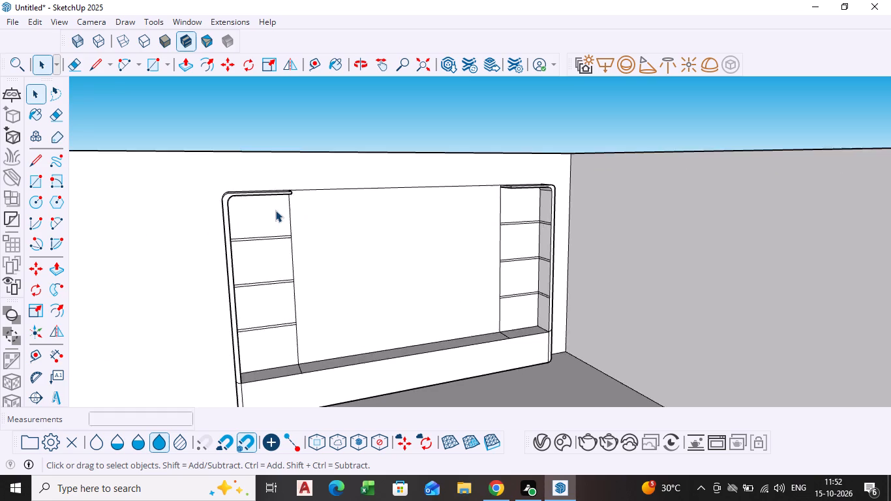
scroll(275, 210, "up", 4)
scroll(289, 219, "down", 4)
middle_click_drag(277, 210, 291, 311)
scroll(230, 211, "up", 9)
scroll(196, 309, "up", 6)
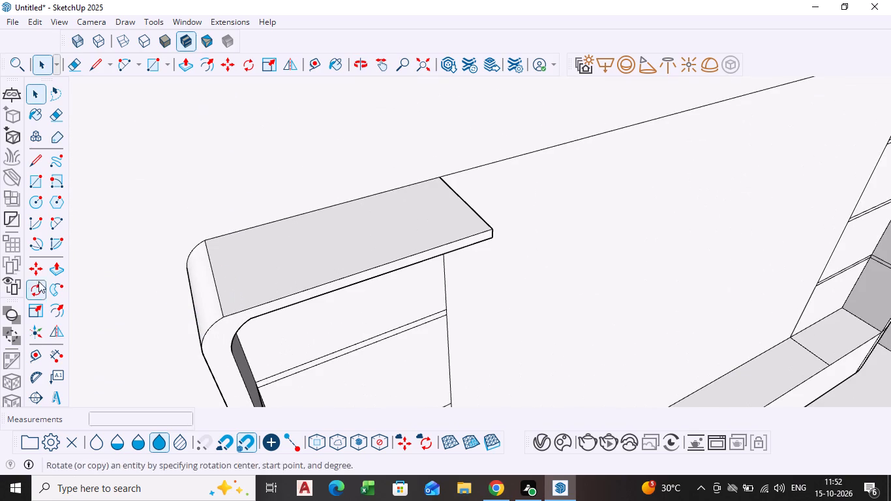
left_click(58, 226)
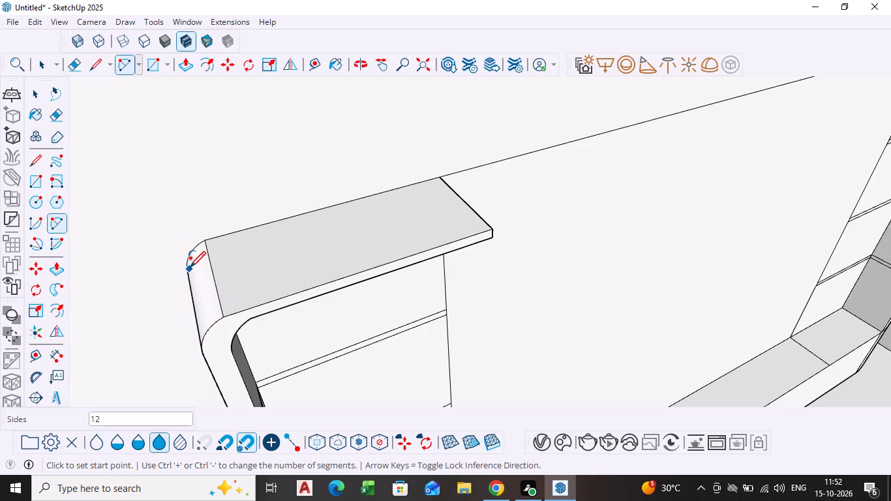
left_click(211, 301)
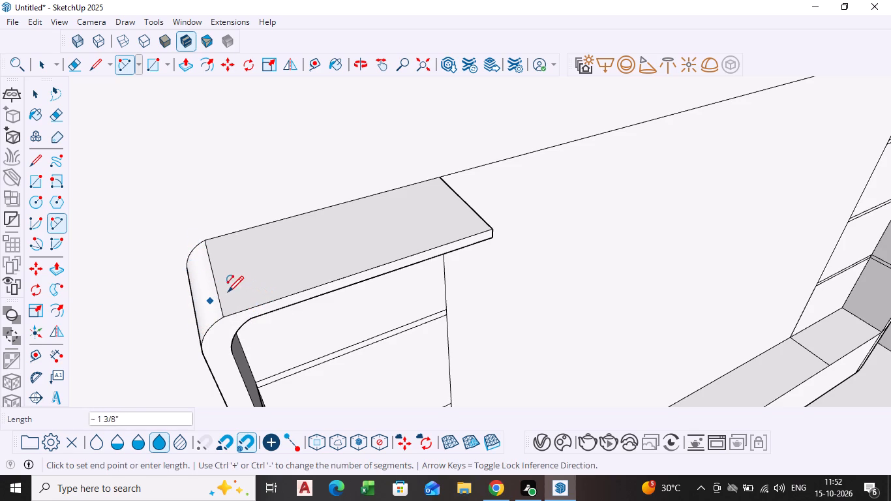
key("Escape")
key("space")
Extrude the top shelf strip of the column farther from the room corner by the same 1' depth as its frame.
scroll(318, 330, "down", 8)
middle_click_drag(298, 315, 294, 294)
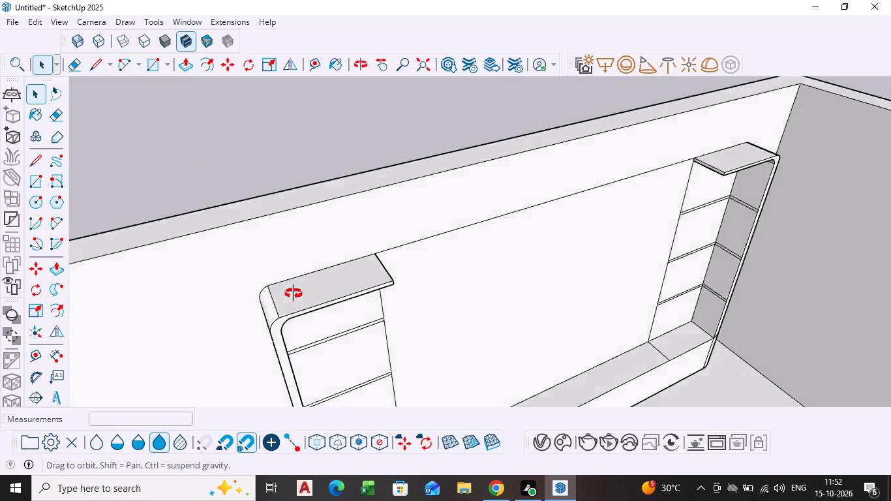
middle_click_drag(294, 294, 273, 237)
scroll(415, 254, "down", 6)
middle_click_drag(424, 277, 327, 192, "shift")
scroll(335, 255, "up", 4)
scroll(254, 174, "up", 4)
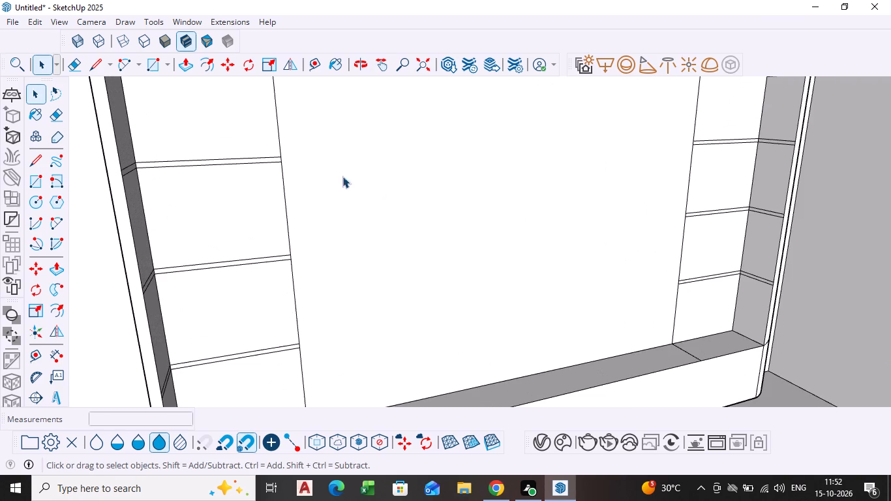
left_click(235, 160)
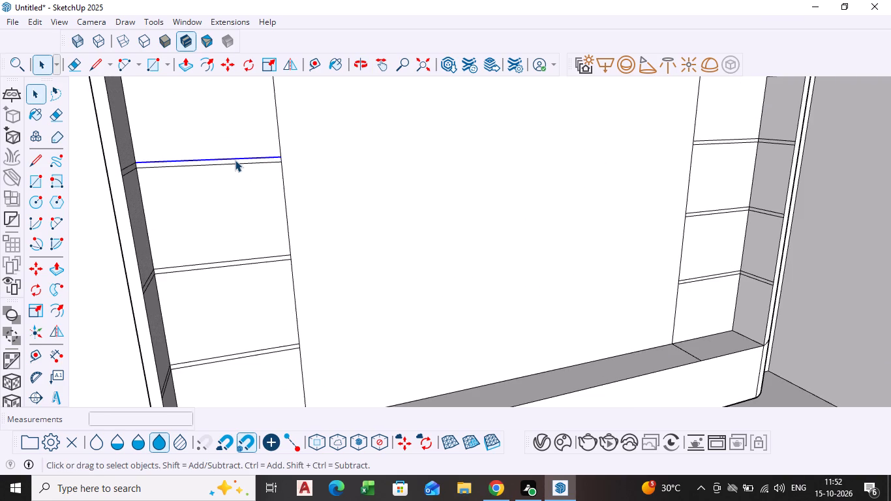
scroll(234, 160, "up", 4)
left_click(232, 163)
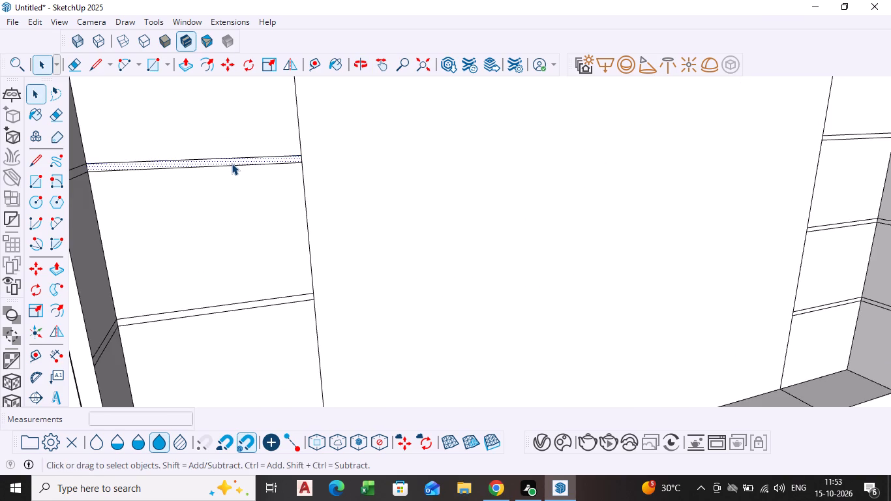
key("p")
double_click(232, 163)
Extrude the middle and lowest shelf strips of the same column by 1', matching the top shelf.
scroll(249, 273, "down", 1)
scroll(229, 304, "up", 4)
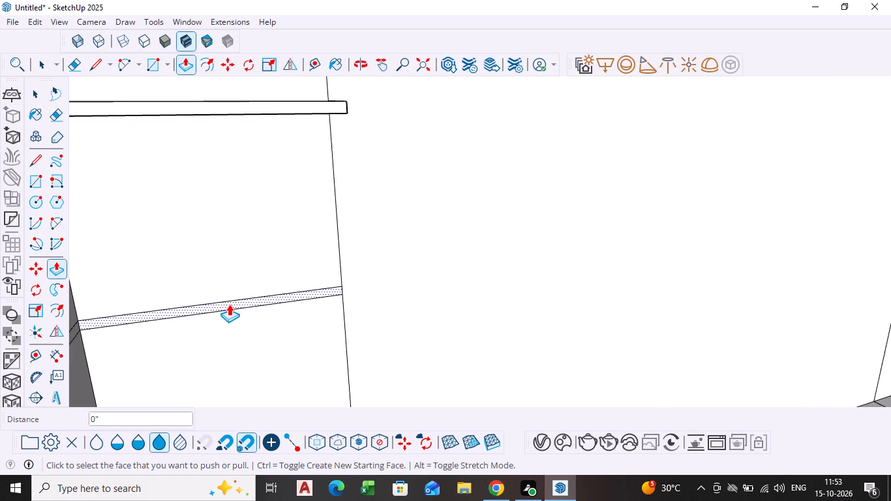
left_click(229, 304)
left_click(229, 304)
scroll(229, 304, "down", 7)
middle_click_drag(233, 309, 219, 250, "shift")
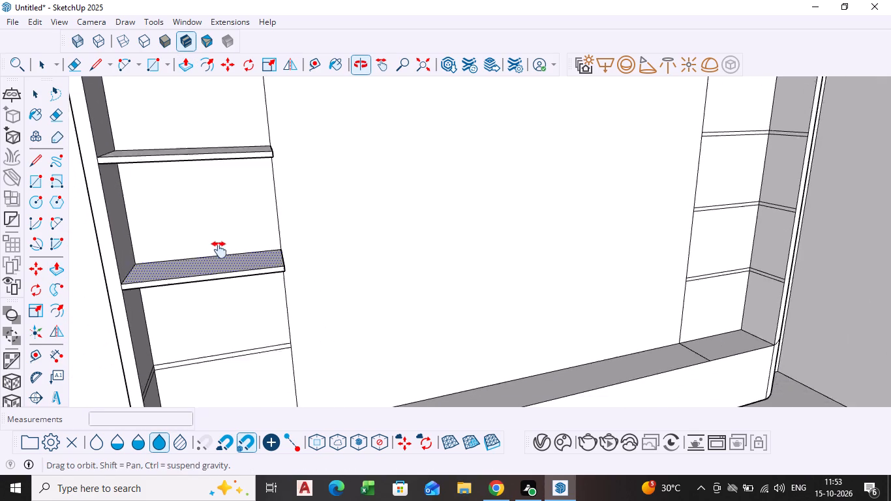
middle_click_drag(219, 250, 219, 217, "shift")
scroll(213, 299, "up", 2)
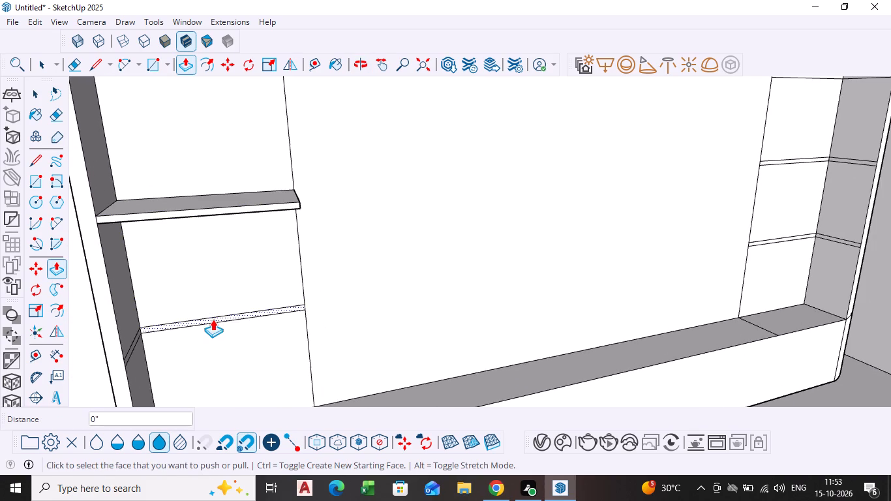
double_click(213, 319)
Extrude the three shelf strips of the column nearest the room corner by 1', matching the other column's shelves.
scroll(351, 307, "down", 5)
scroll(450, 301, "down", 3)
middle_click_drag(450, 301, 231, 302, "shift")
scroll(427, 211, "up", 3)
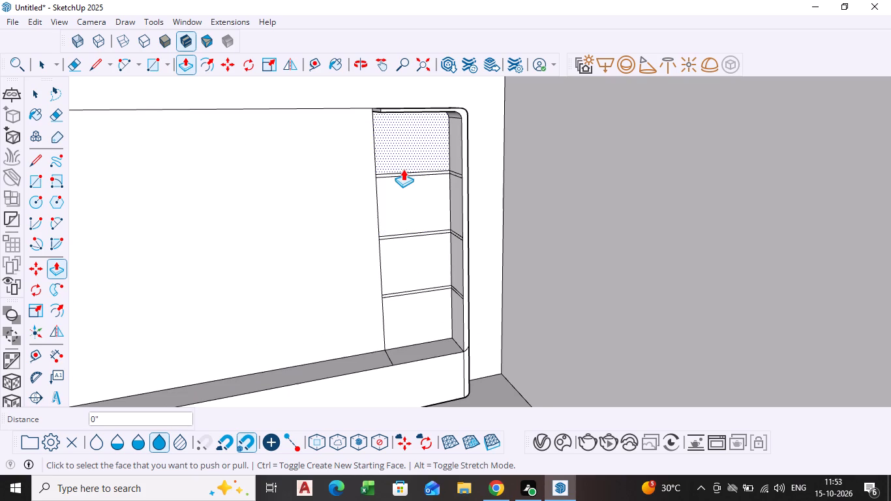
scroll(402, 169, "up", 5)
double_click(382, 177)
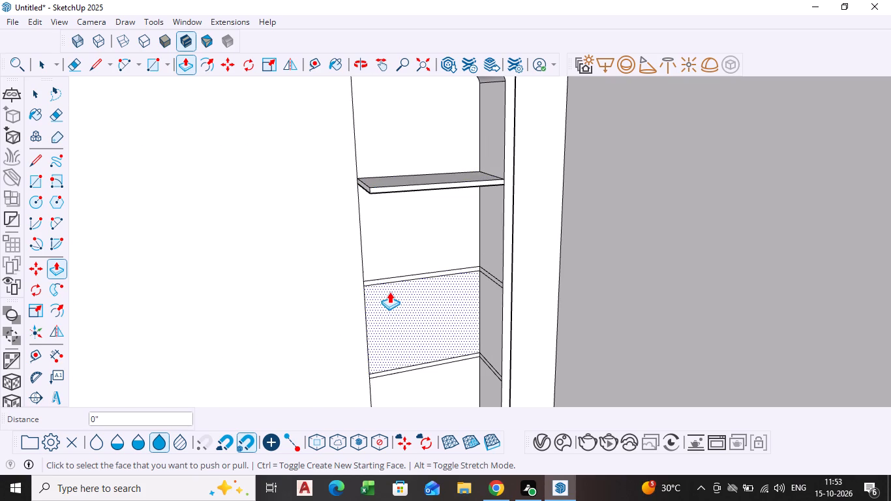
double_click(389, 281)
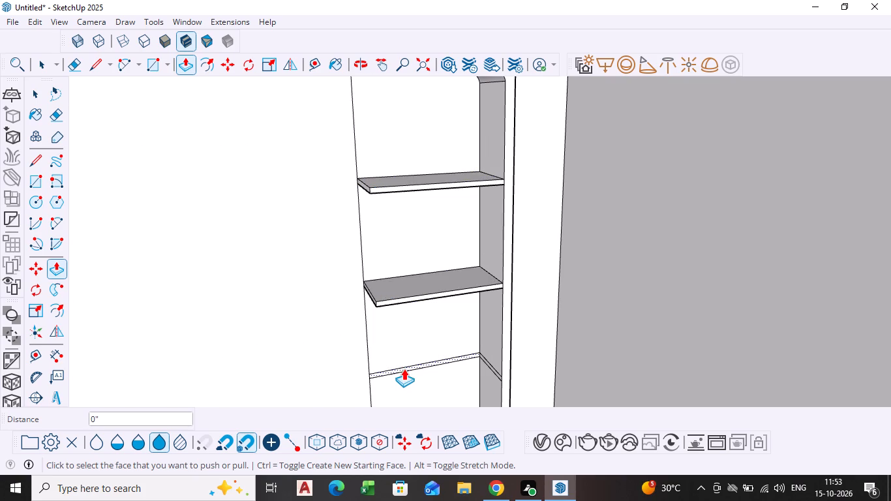
double_click(403, 369)
scroll(341, 291, "down", 5)
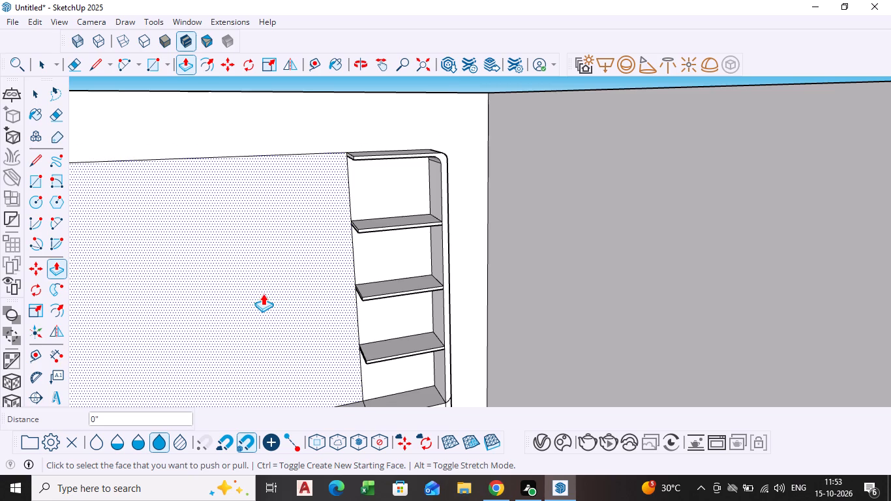
Extrude the large central panel between the two shelf columns 1' out from the wall.
scroll(262, 294, "down", 3)
middle_click_drag(262, 294, 435, 216)
left_click(312, 269)
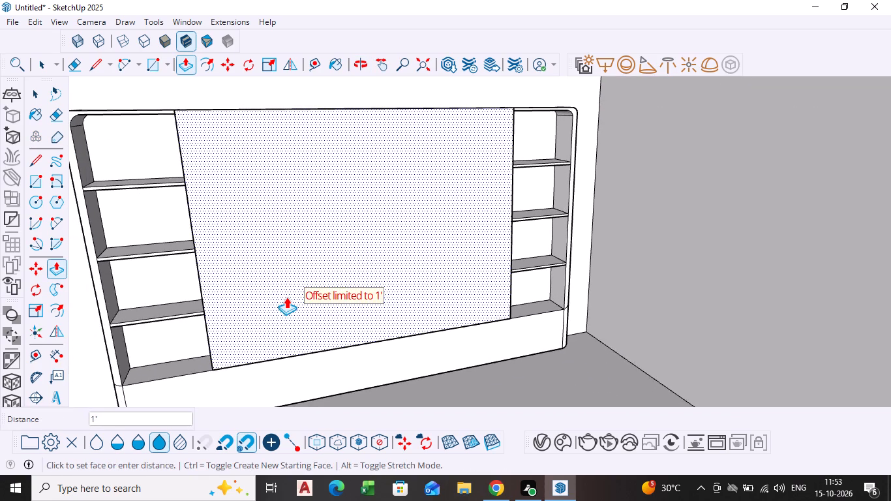
left_click(286, 297)
Extrude the front face of the long base outward about 6 5/8" beyond the shelf columns.
key("space")
left_click(374, 355)
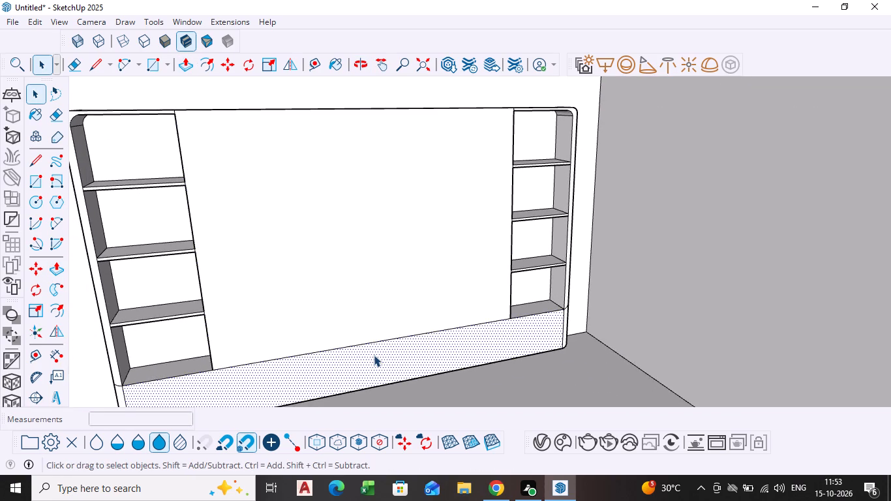
key("p")
left_click(374, 355)
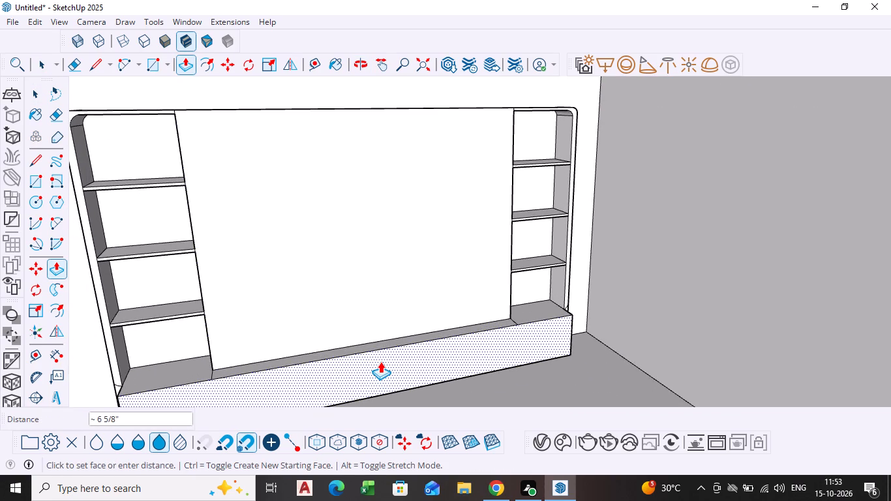
left_click(380, 361)
scroll(372, 347, "down", 4)
middle_click_drag(361, 329, 420, 281, "shift")
middle_click_drag(327, 307, 363, 318)
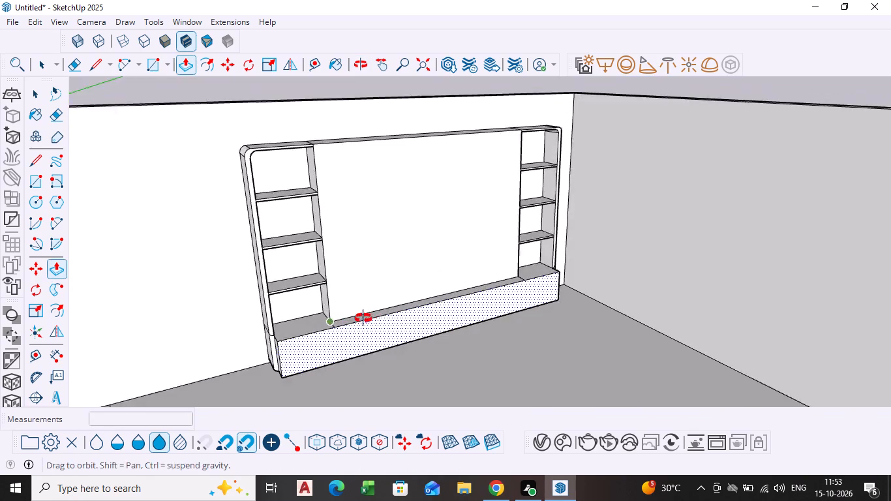
middle_click_drag(363, 318, 393, 330)
scroll(328, 353, "up", 7)
key("space")
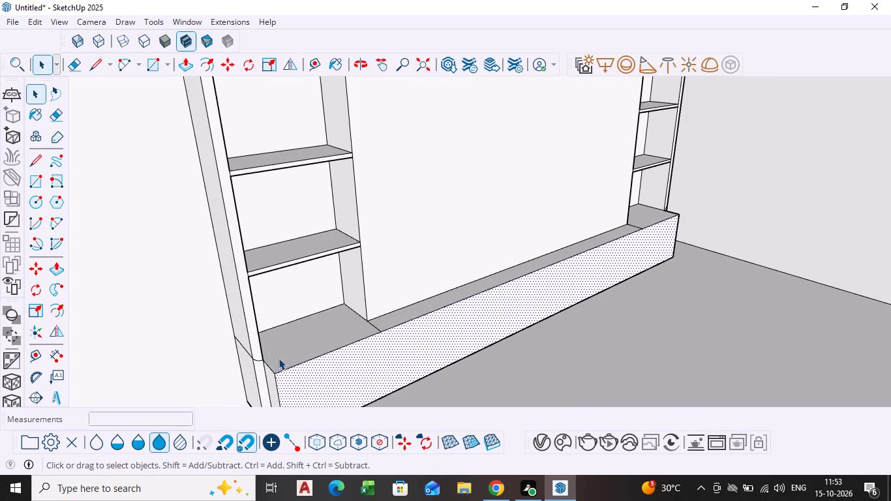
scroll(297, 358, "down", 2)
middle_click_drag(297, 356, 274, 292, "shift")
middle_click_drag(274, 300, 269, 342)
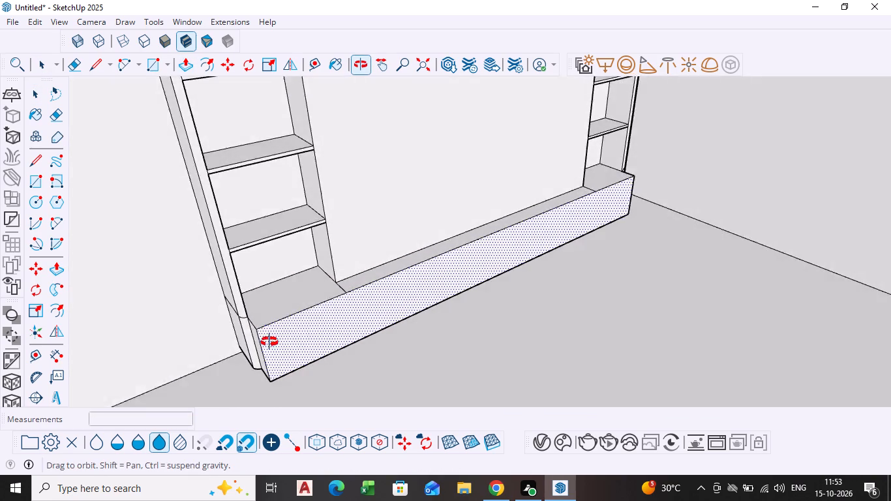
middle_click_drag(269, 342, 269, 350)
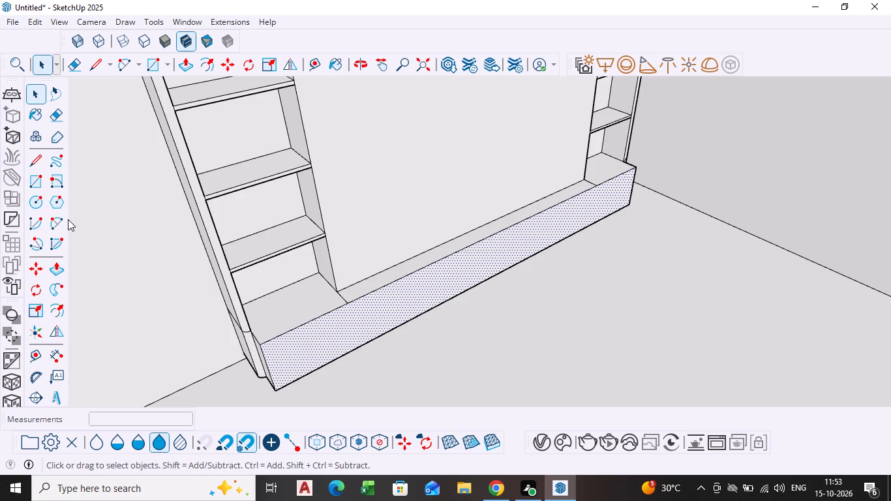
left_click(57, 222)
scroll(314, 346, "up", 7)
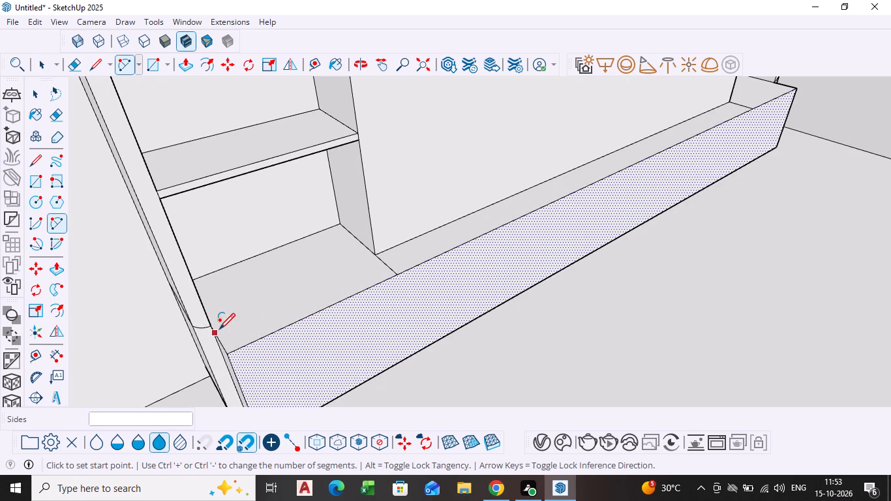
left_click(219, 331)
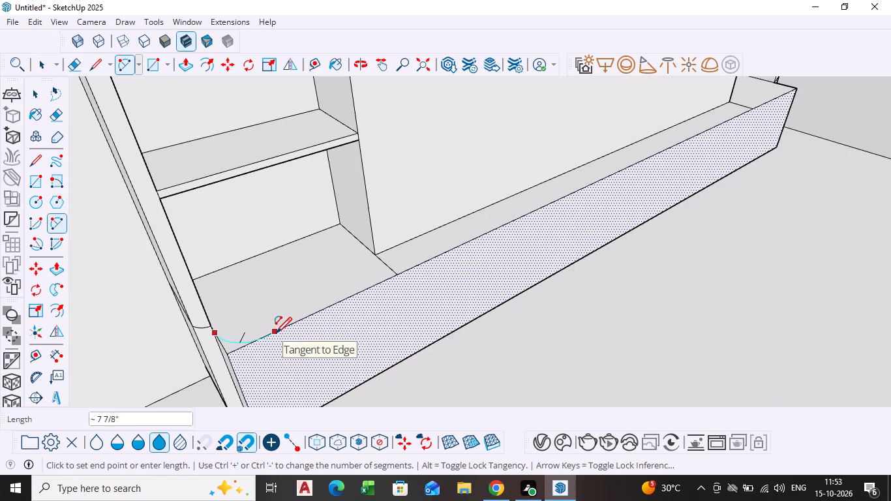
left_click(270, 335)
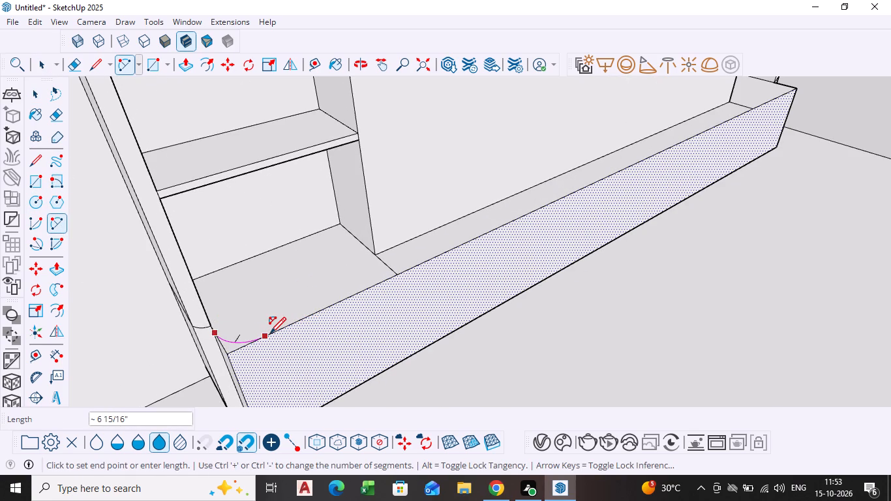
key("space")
Draw a two-point arc with about 1/2" bulge across the base top's front corner at the end farther from the room corner.
scroll(177, 331, "up", 7)
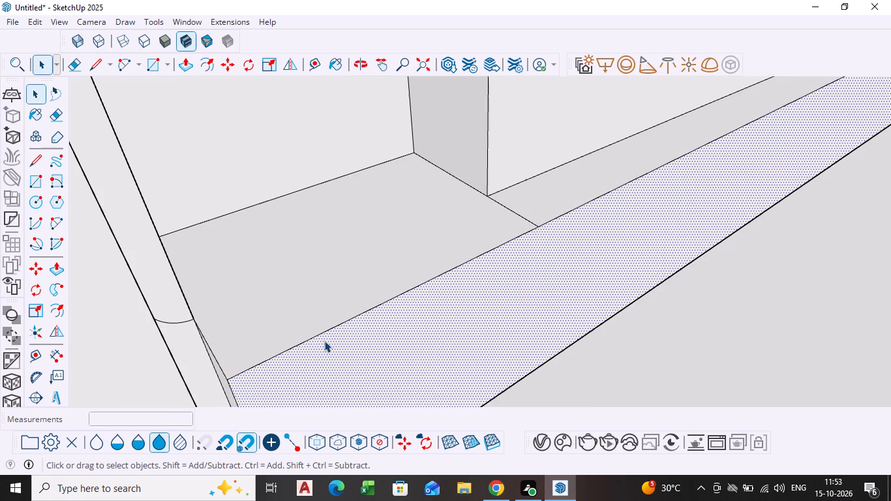
left_click(61, 217)
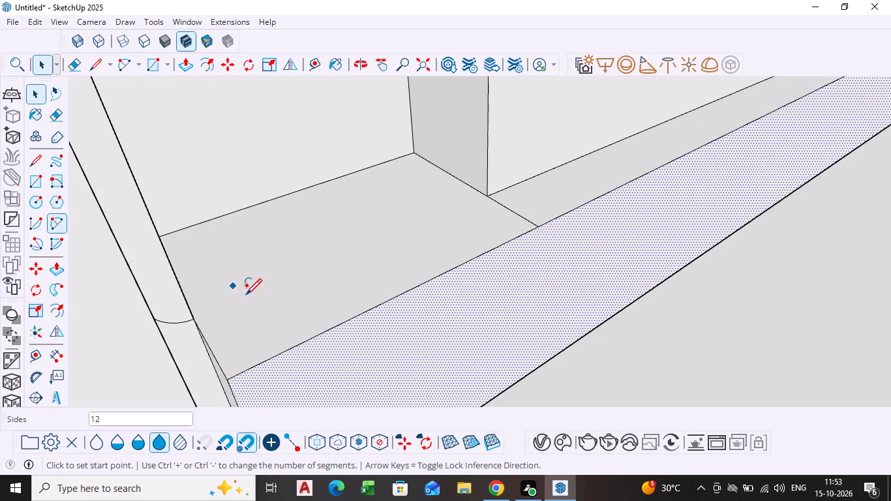
left_click(204, 337)
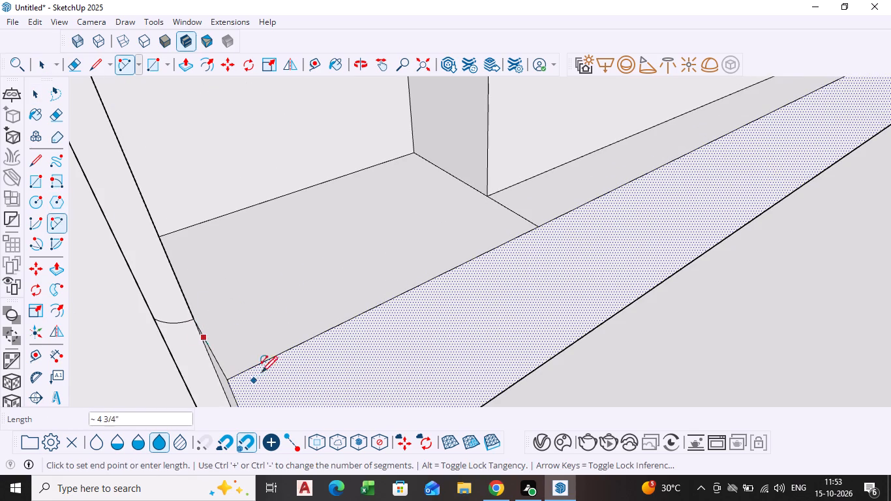
left_click(284, 353)
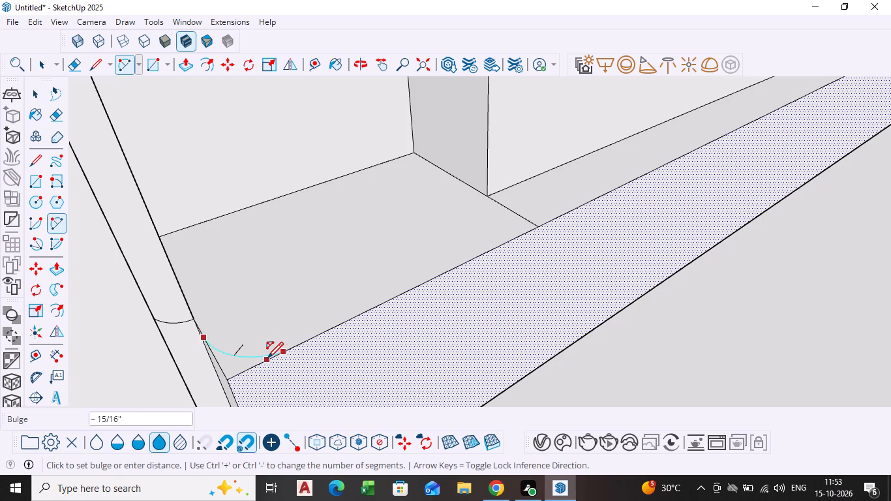
scroll(263, 337, "up", 5)
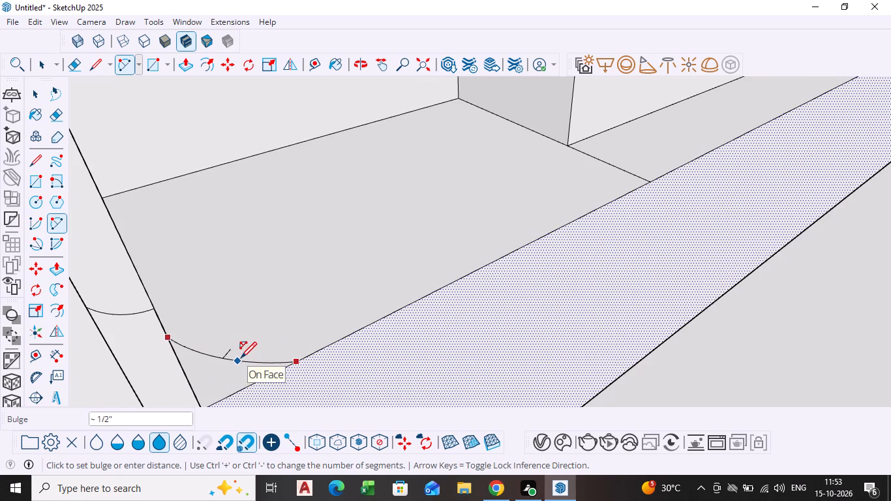
left_click(241, 359)
key("space")
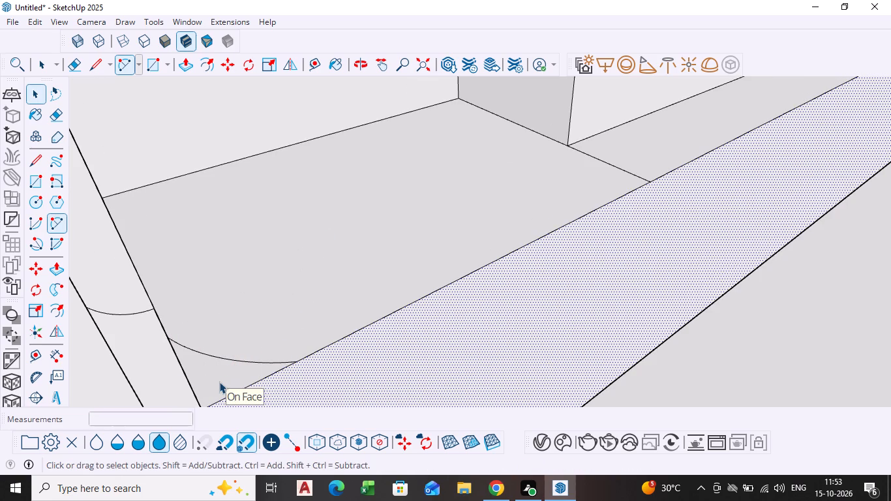
Push the corner piece outside the arc down about 1' 6 5/16" to the floor, rounding that vertical corner of the base.
left_click(219, 381)
left_click(212, 491)
key("p")
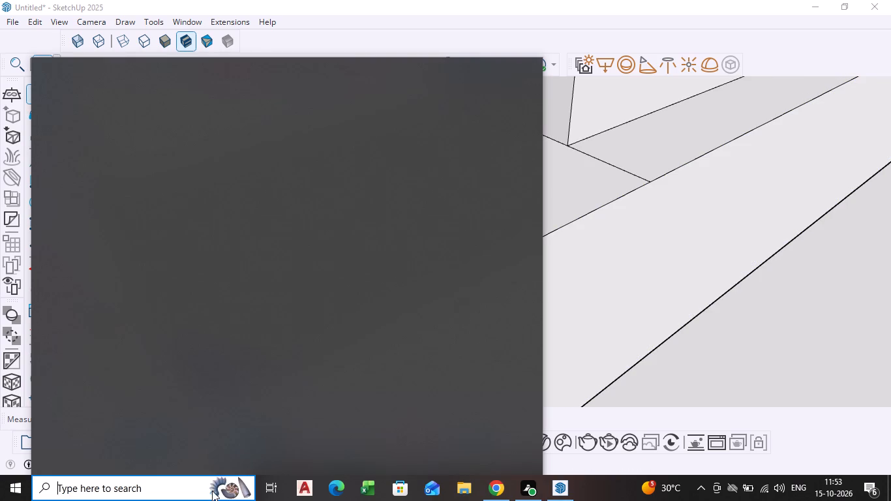
left_click(522, 73)
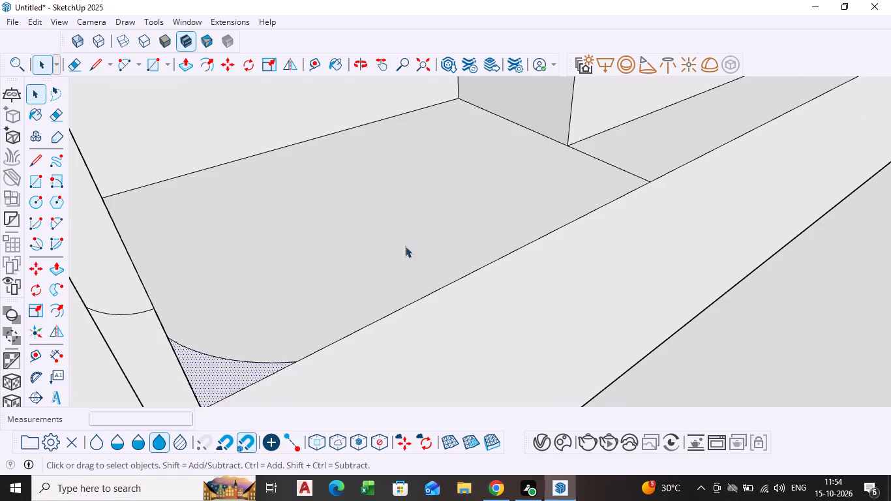
key("p")
left_click(245, 371)
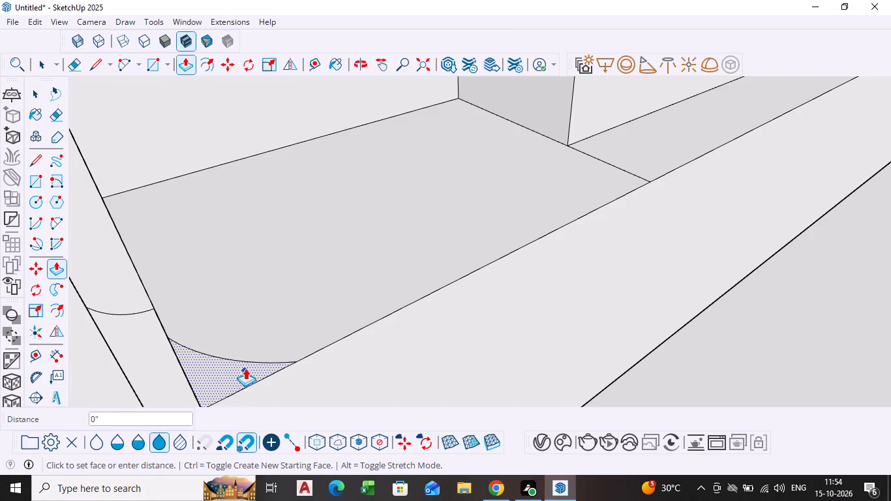
scroll(245, 399, "down", 3)
middle_click_drag(248, 397, 242, 177, "shift")
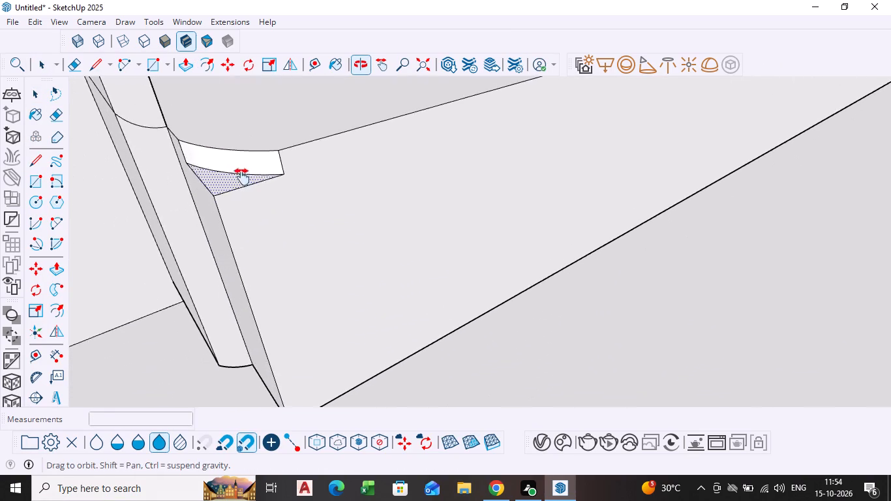
middle_click_drag(242, 177, 243, 175, "shift")
left_click(288, 405)
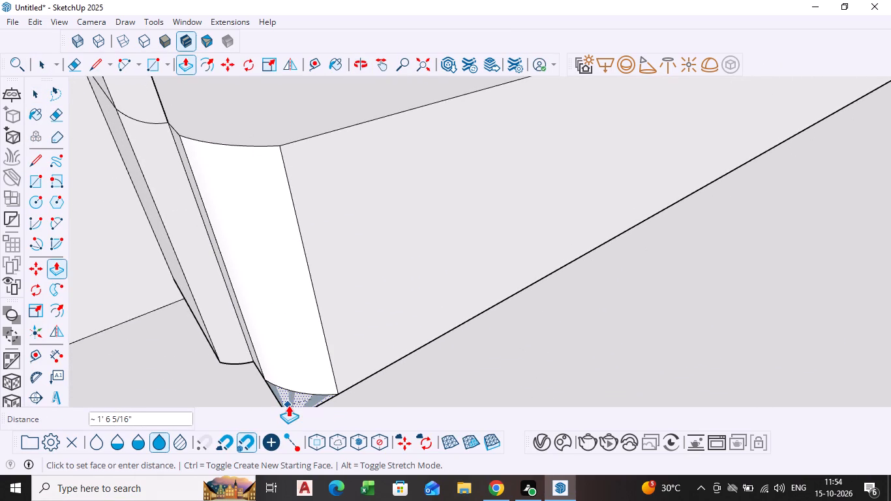
Delete the two short dividing edges on the base top, one at each side of the central panel.
scroll(423, 350, "down", 4)
scroll(477, 299, "down", 5)
scroll(618, 267, "down", 3)
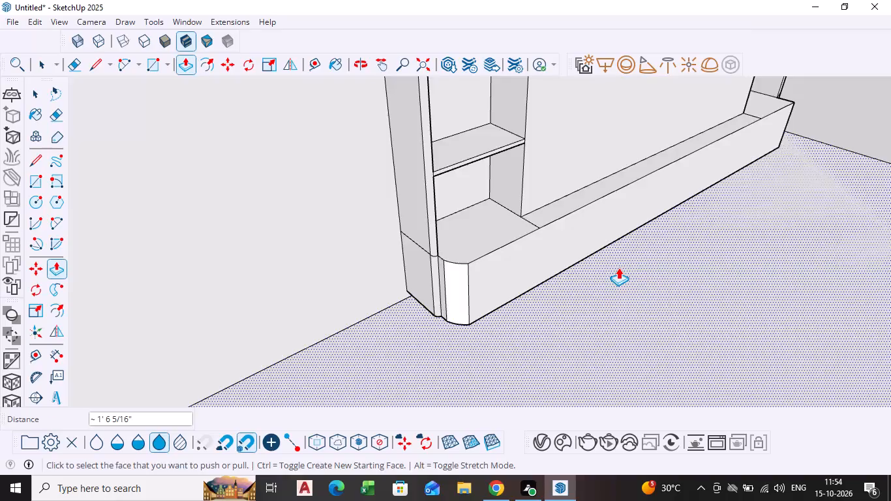
middle_click_drag(618, 267, 303, 291)
middle_click_drag(511, 204, 338, 280)
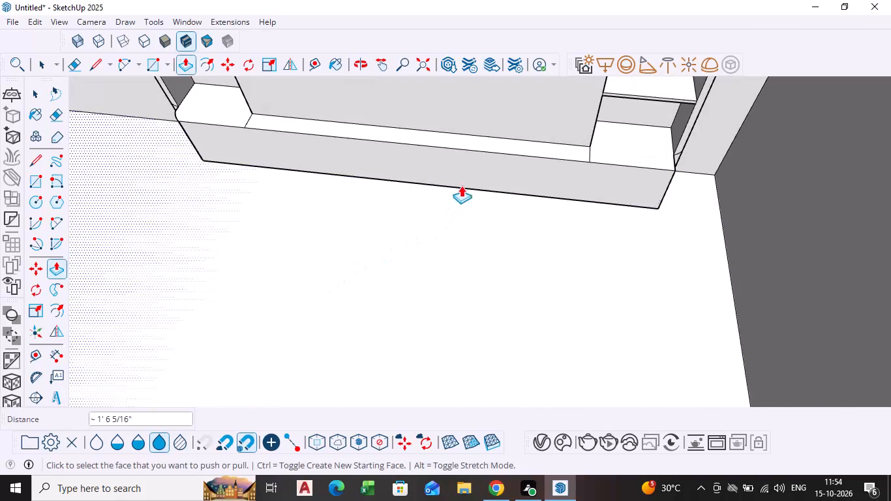
key("space")
scroll(289, 139, "up", 5)
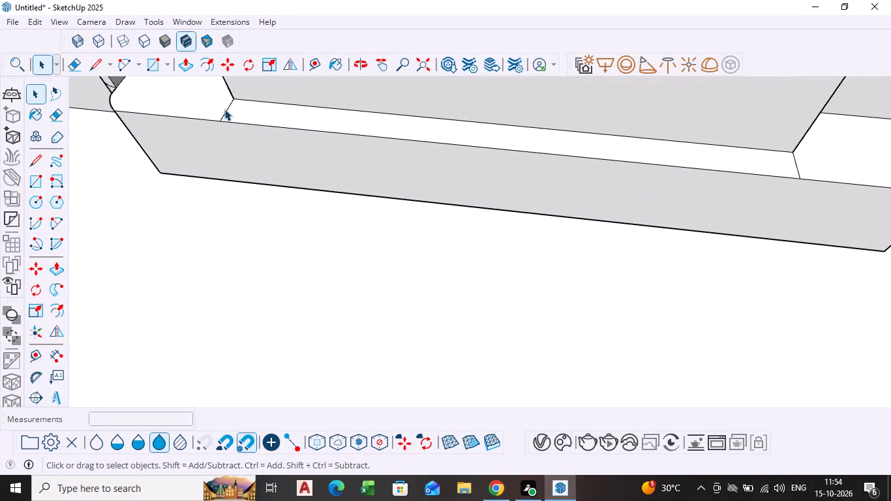
left_click(226, 112)
key("Delete")
scroll(209, 155, "down", 8)
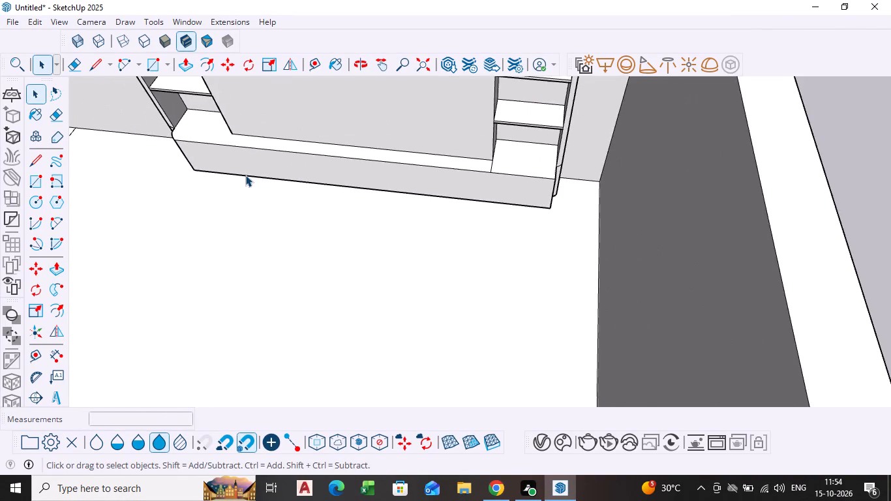
middle_click_drag(329, 203, 204, 254, "shift")
scroll(376, 206, "up", 4)
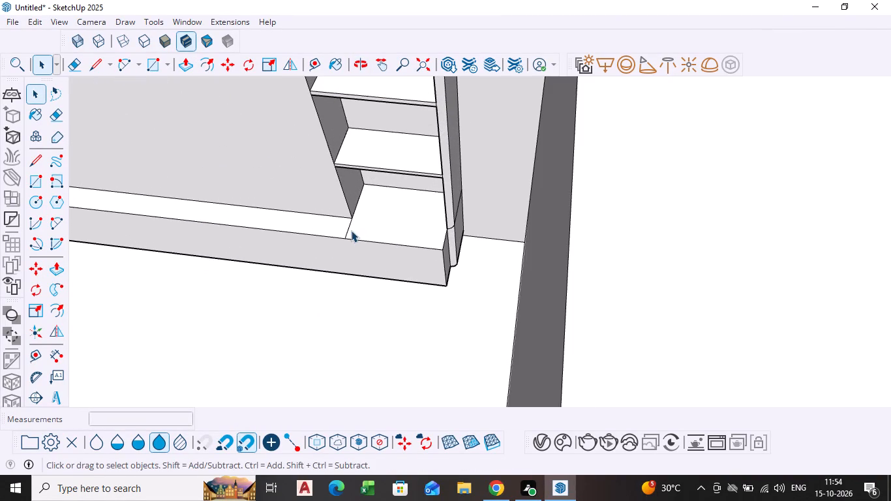
left_click(348, 226)
key("Delete")
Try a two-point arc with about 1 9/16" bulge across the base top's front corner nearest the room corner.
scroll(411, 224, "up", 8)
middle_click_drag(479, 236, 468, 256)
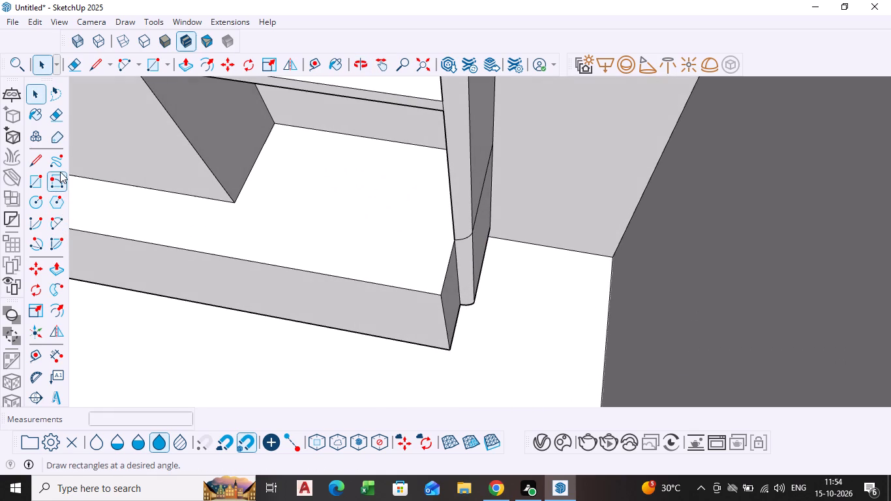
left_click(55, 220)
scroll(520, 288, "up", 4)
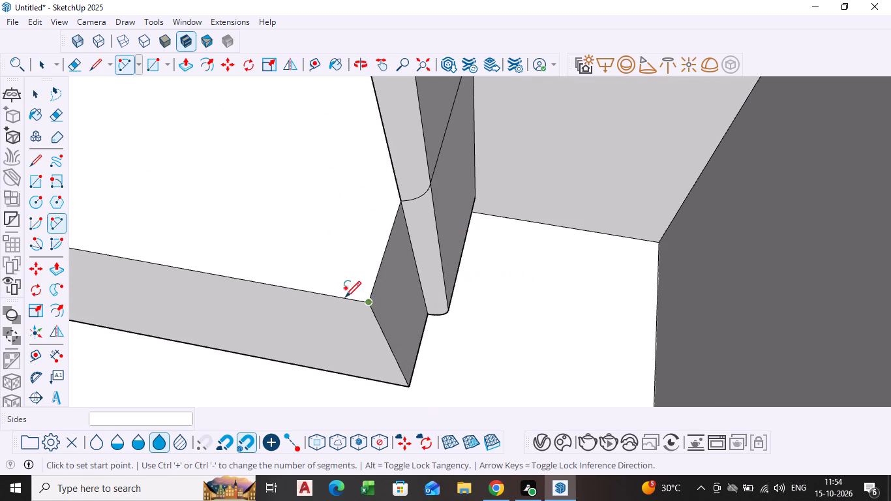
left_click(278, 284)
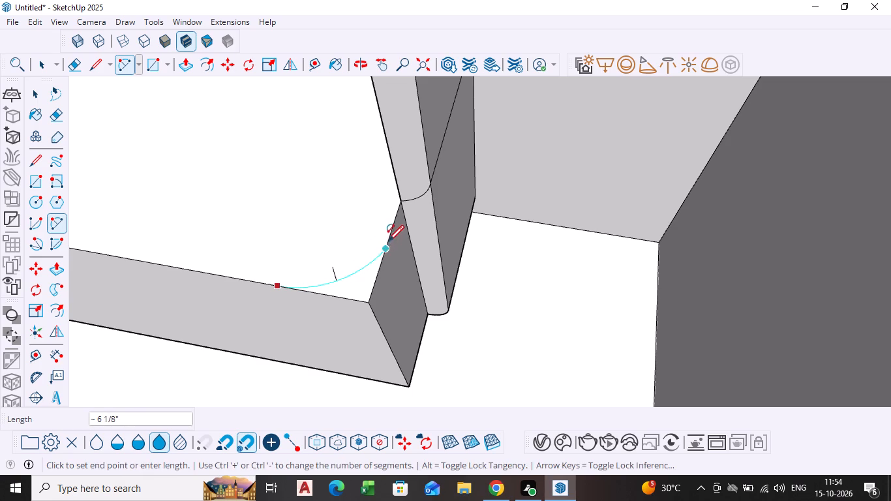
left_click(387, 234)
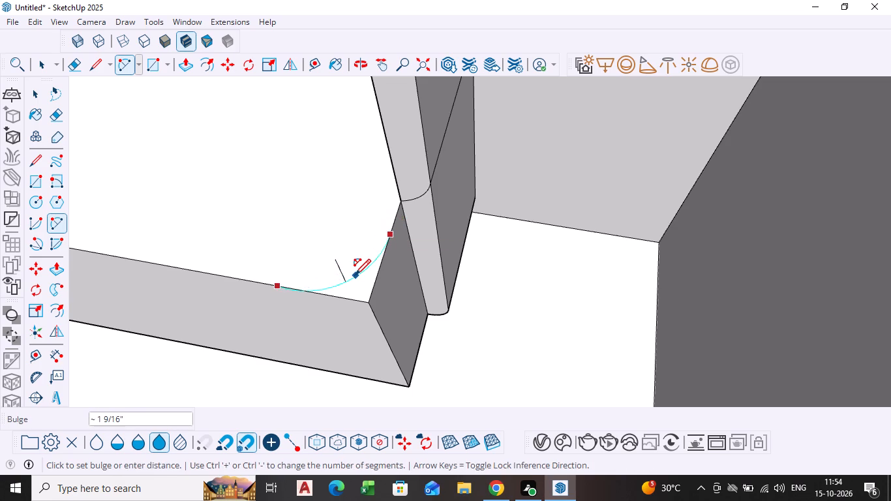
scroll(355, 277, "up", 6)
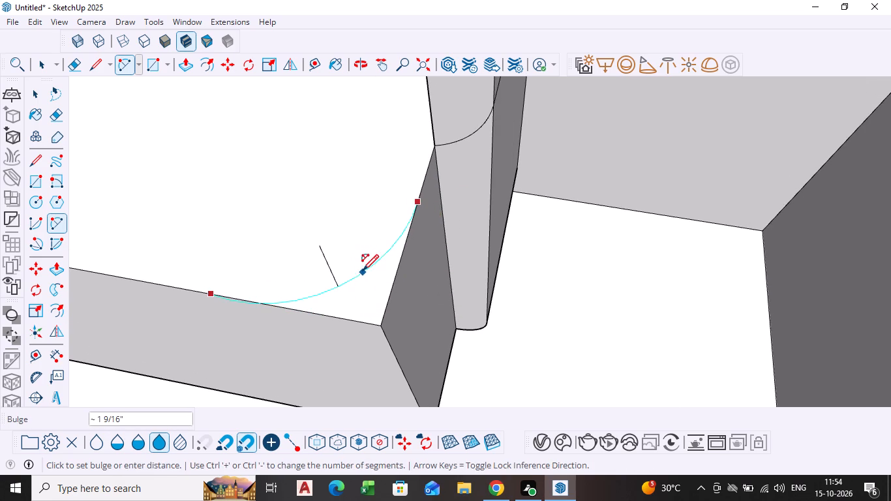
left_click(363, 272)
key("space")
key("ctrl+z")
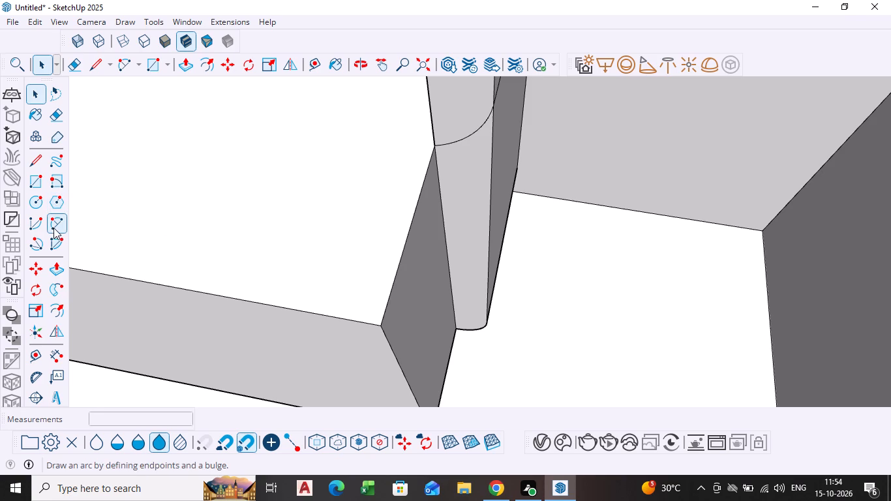
Draw a two-point tangent arc about 5 7/16" long end to end across the base top's front corner nearest the room corner.
left_click(53, 226)
left_click(252, 304)
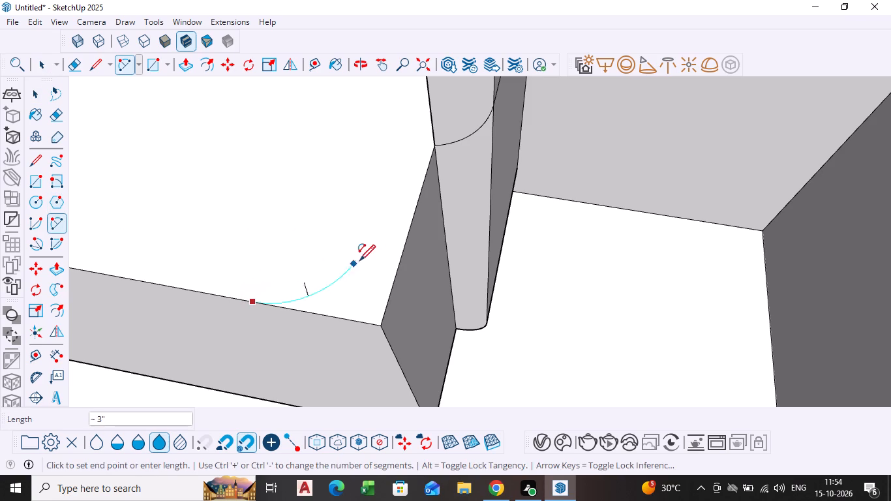
left_click(416, 207)
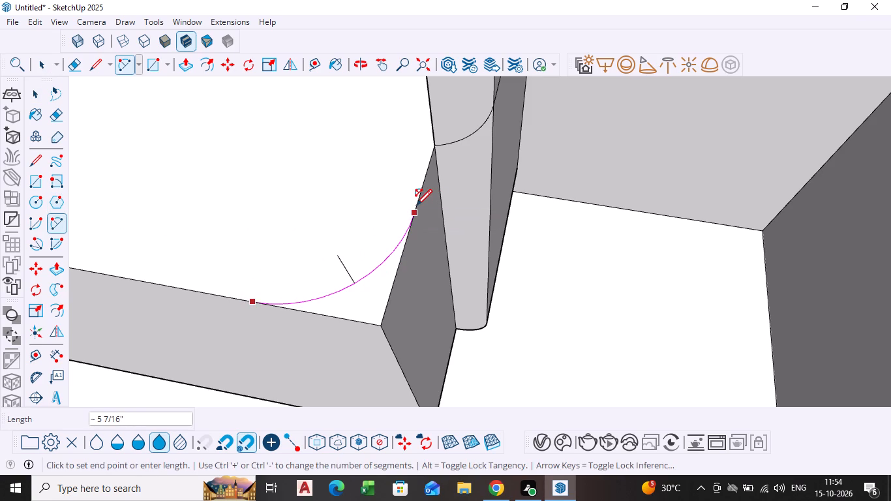
left_click(391, 258)
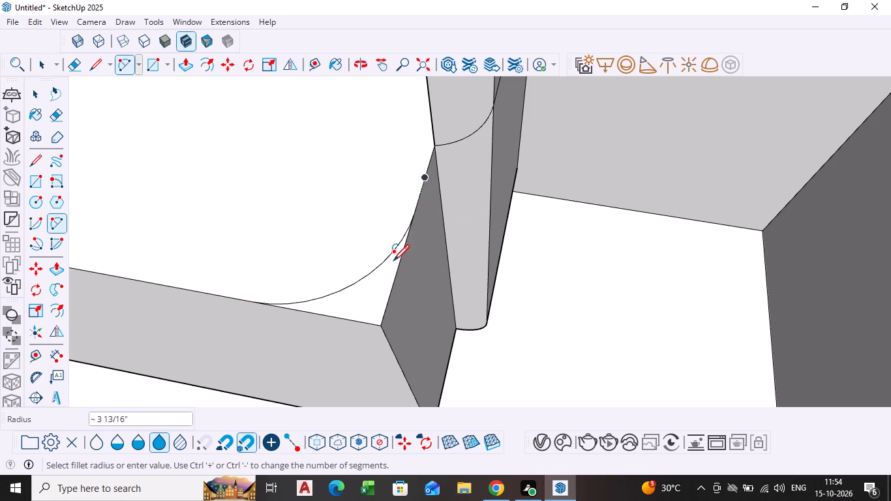
key("space")
Push the corner piece outside the arc down to the floor, rounding the base's vertical corner nearest the room corner.
left_click(356, 300)
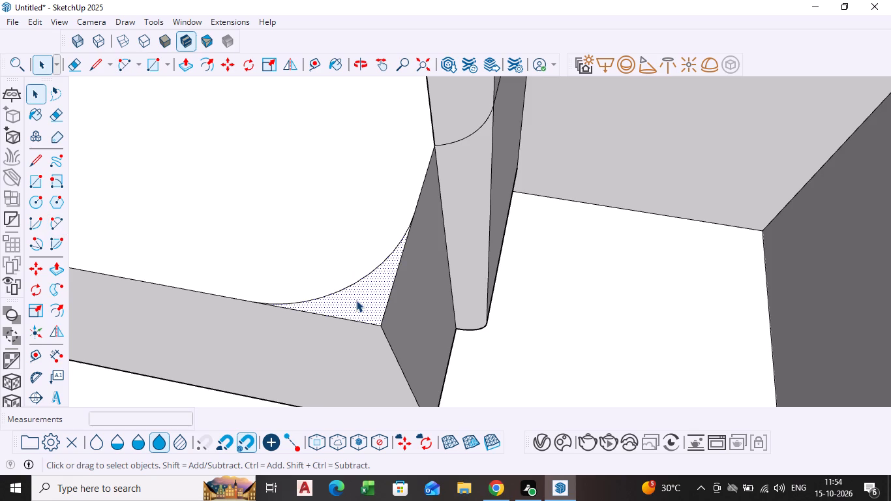
key("p")
left_click(356, 300)
scroll(378, 341, "down", 6)
middle_click_drag(378, 341, 357, 246)
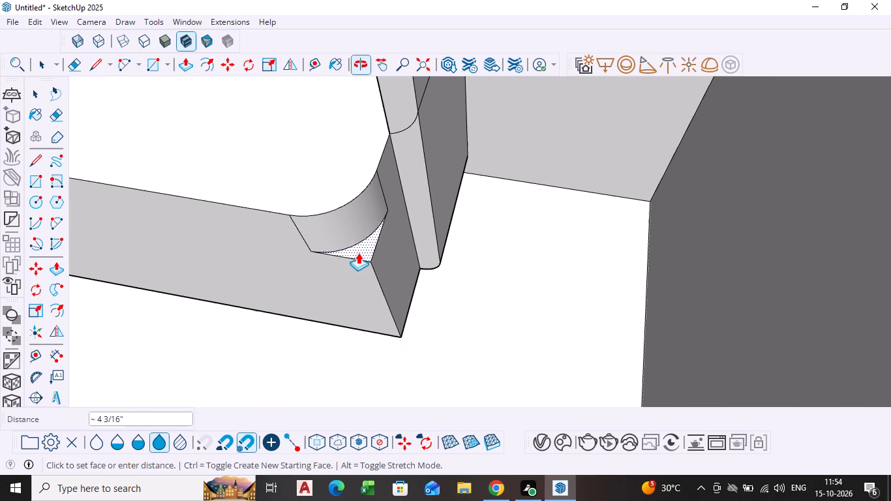
left_click(406, 350)
scroll(322, 326, "down", 5)
middle_click_drag(317, 324, 370, 283)
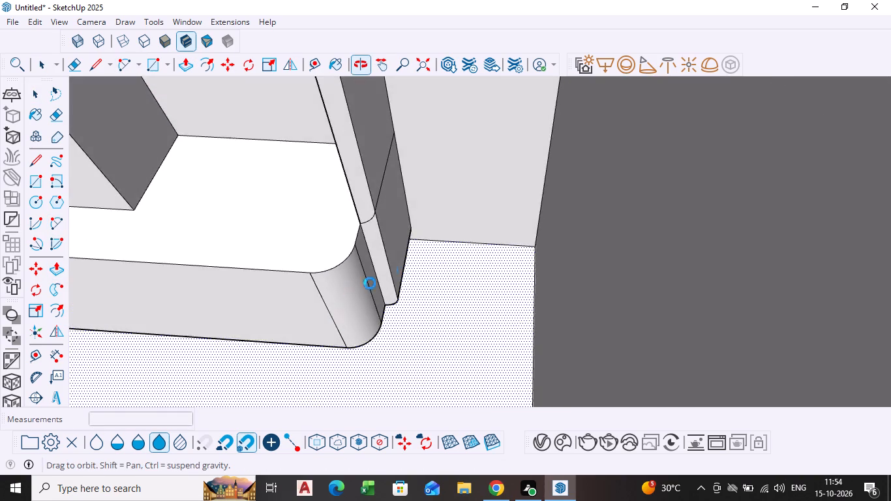
middle_click_drag(370, 283, 438, 242)
key("space")
Extrude the narrow vertical strip beside the base's rounded corner, at the end farther from the room corner, outward about 2 3/16".
scroll(270, 288, "down", 13)
middle_click_drag(265, 288, 485, 232, "shift")
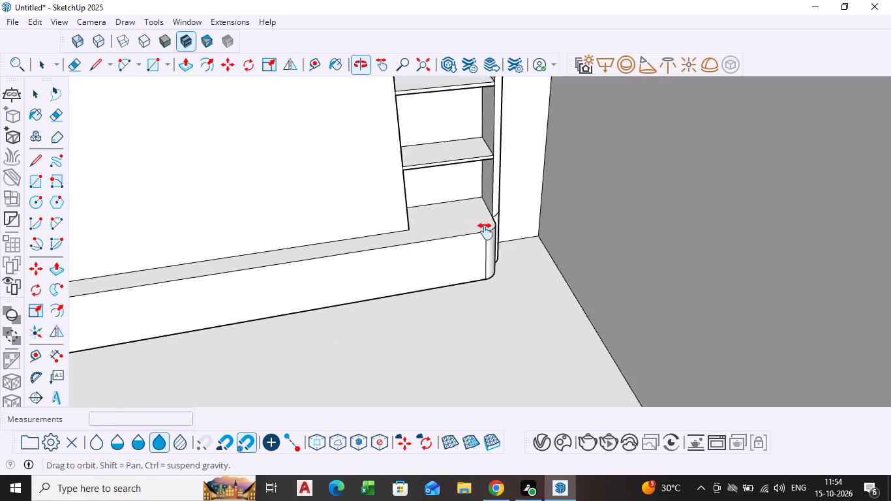
middle_click_drag(485, 232, 589, 211, "shift")
scroll(310, 230, "down", 8)
middle_click_drag(270, 249, 336, 168)
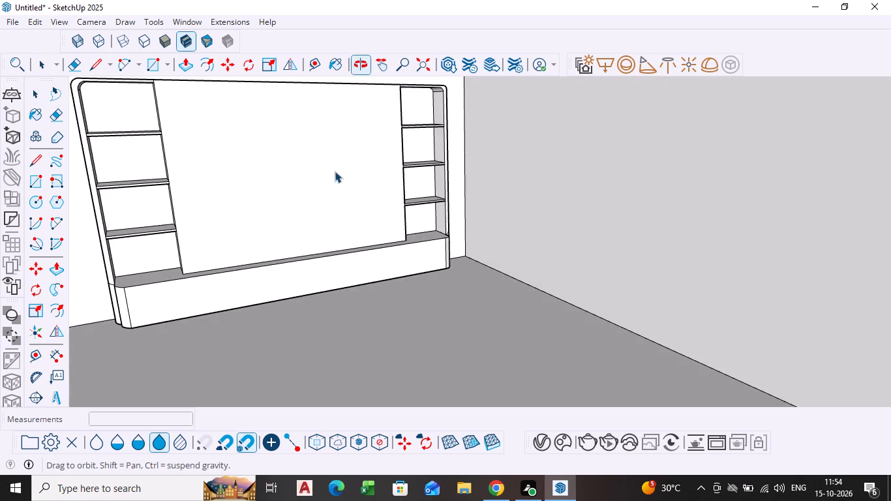
scroll(293, 222, "up", 3)
scroll(173, 277, "down", 3)
middle_click_drag(203, 269, 339, 246, "shift")
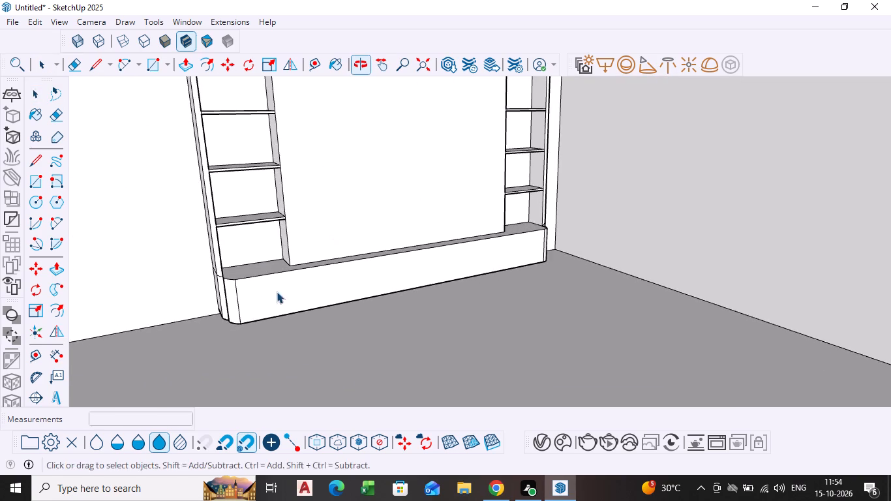
middle_click_drag(263, 294, 371, 292)
scroll(299, 331, "up", 3)
scroll(245, 340, "up", 4)
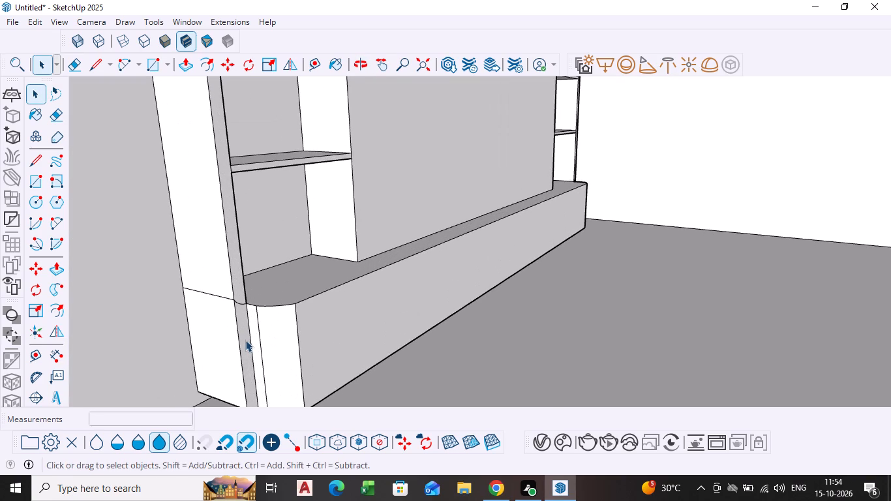
left_click(245, 340)
key("p")
left_click(245, 340)
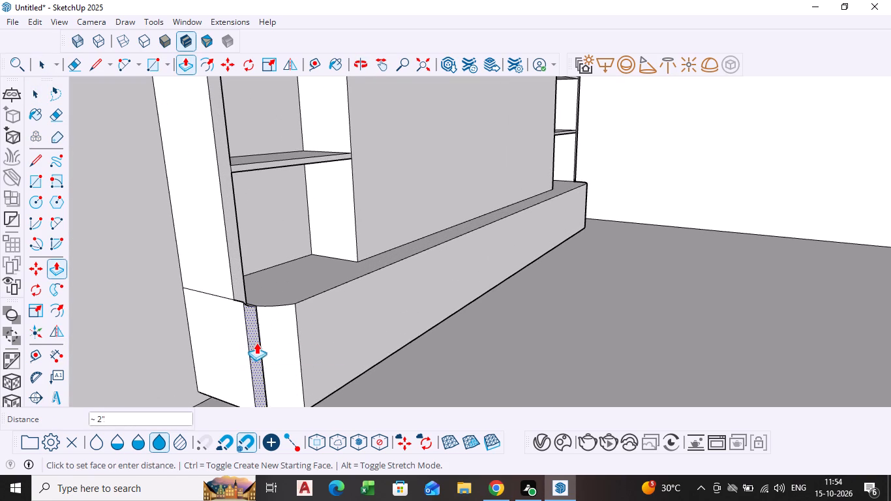
left_click(256, 342)
middle_click_drag(254, 317, 205, 342)
scroll(280, 254, "up", 3)
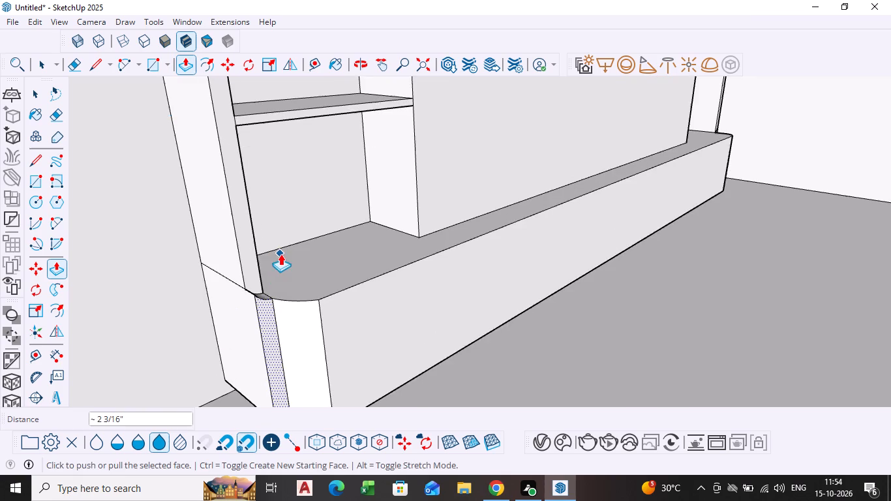
middle_click_drag(280, 254, 263, 288)
key("space")
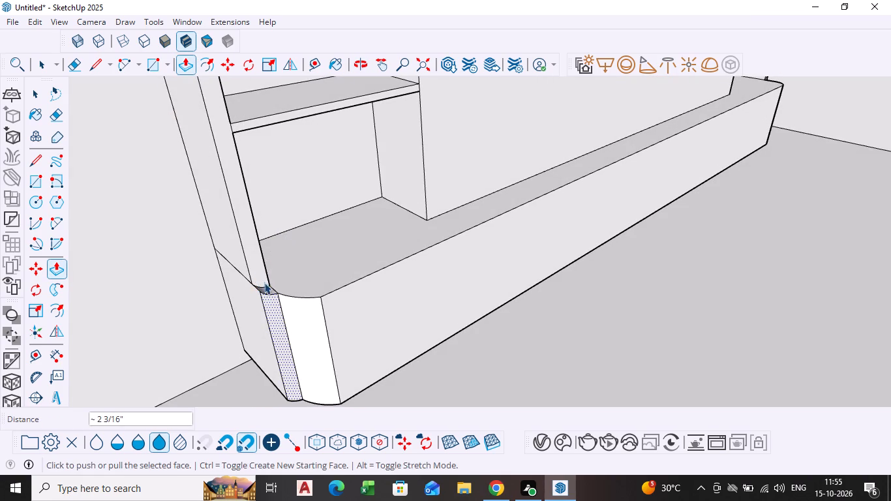
Examine the base's rounded corner nearest the room corner and its junction with the shelf unit's outer frame.
scroll(281, 291, "down", 4)
left_click(484, 321)
scroll(624, 222, "down", 4)
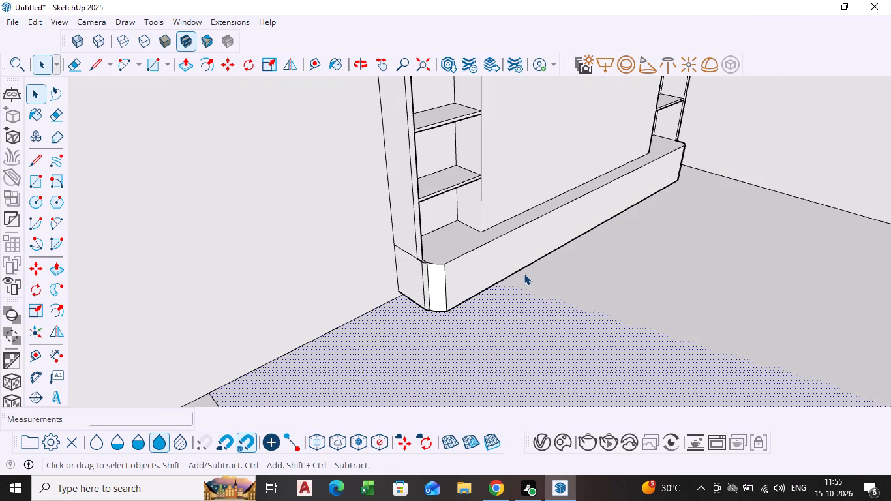
middle_click_drag(519, 273, 296, 321, "shift")
scroll(463, 281, "down", 1, "shift")
middle_click_drag(407, 264, 207, 301)
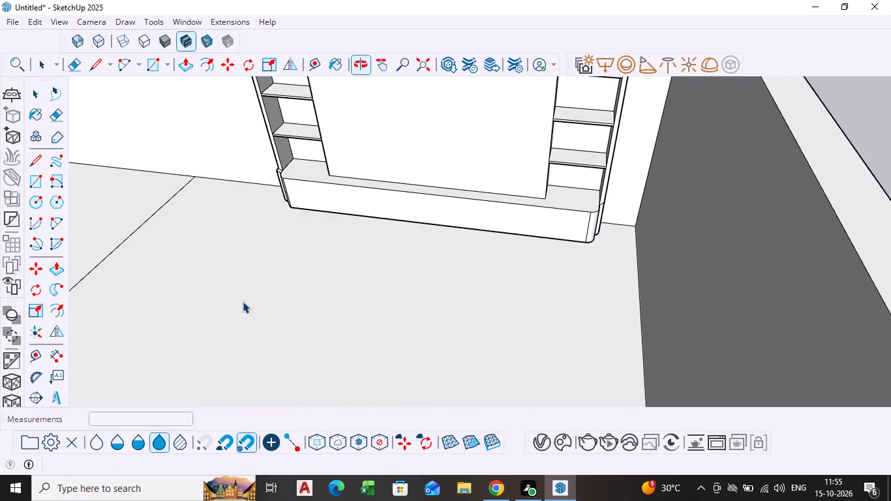
scroll(568, 226, "up", 17)
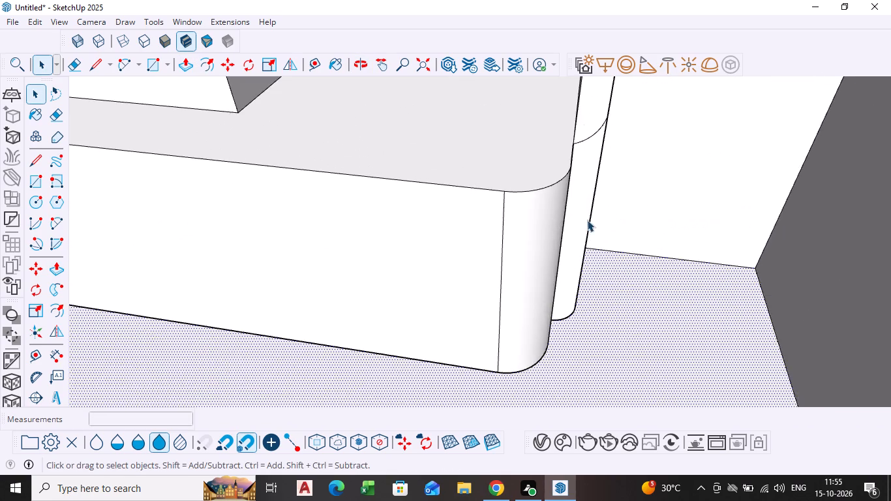
middle_click_drag(584, 220, 422, 264, "shift")
scroll(369, 257, "down", 4)
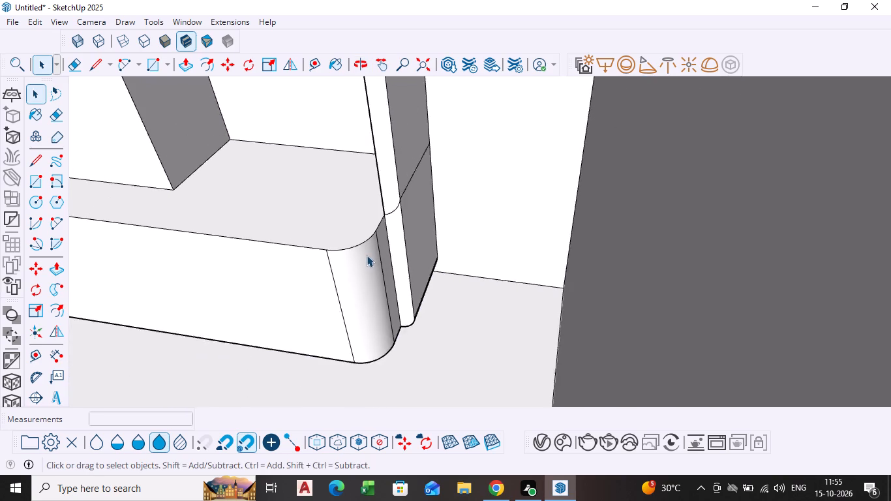
scroll(367, 255, "down", 6)
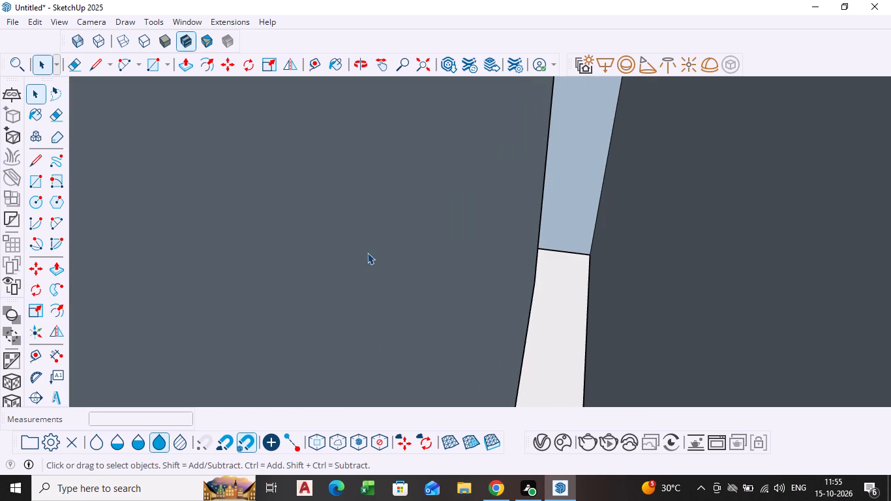
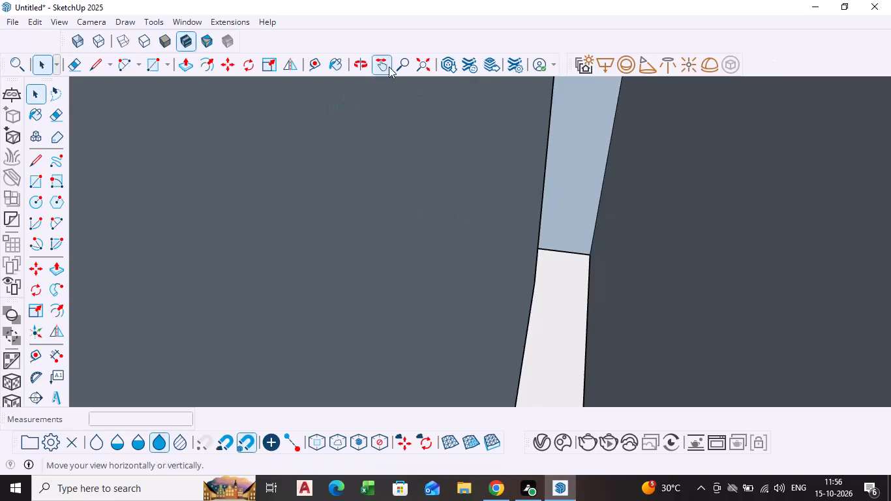
Examine the shelving and TV wall unit and the rounded corner of its base from several angles.
left_click(417, 67)
scroll(630, 138, "up", 9)
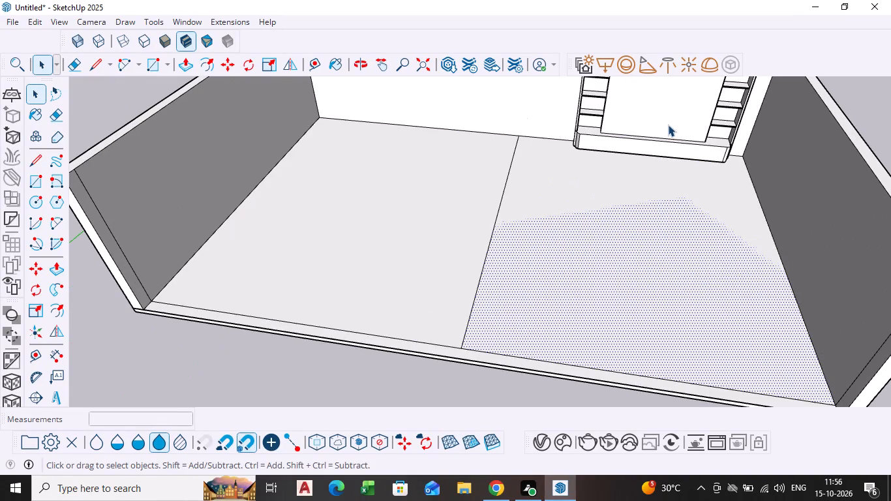
scroll(575, 194, "down", 1)
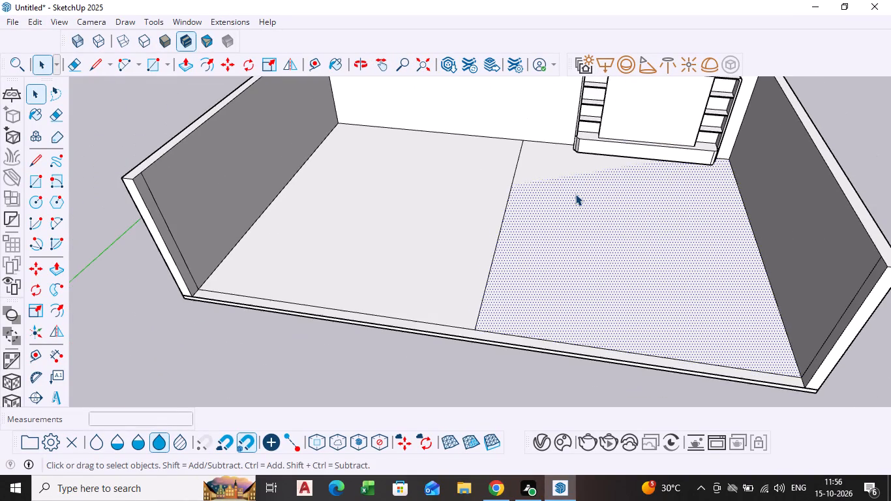
middle_click_drag(575, 194, 460, 242, "shift")
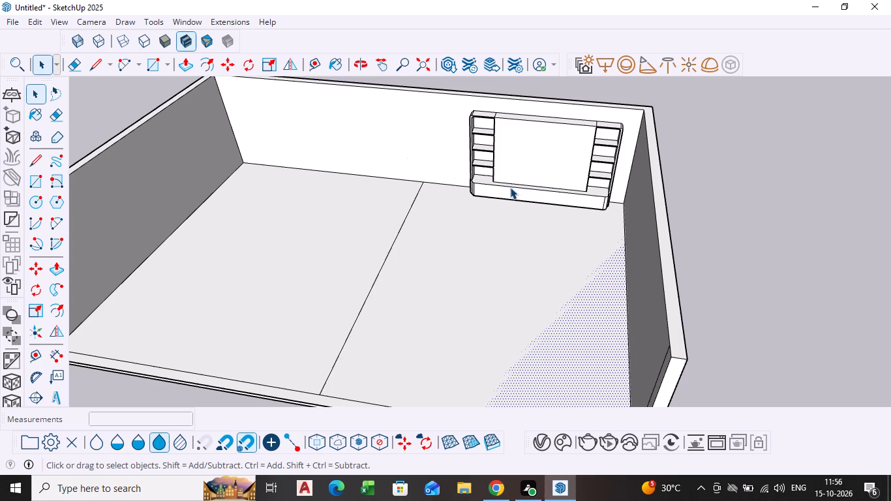
middle_click_drag(515, 187, 602, 138)
scroll(532, 152, "up", 8)
middle_click_drag(410, 185, 468, 164)
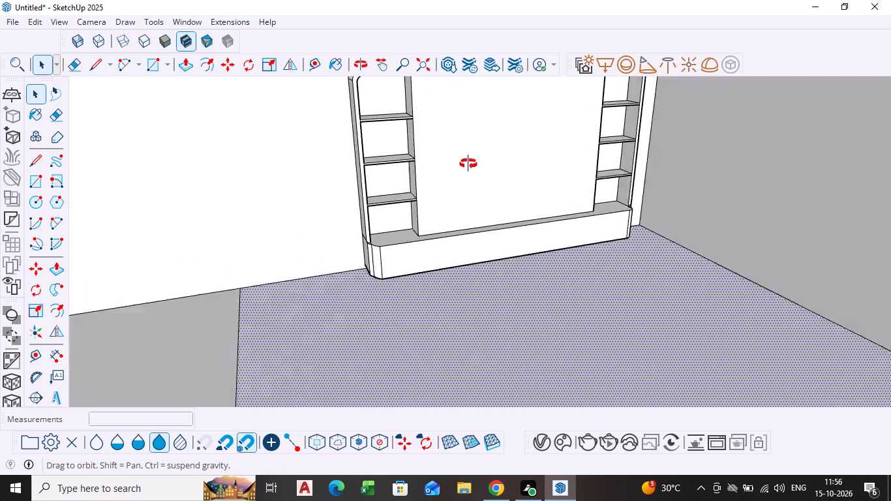
middle_click_drag(468, 164, 545, 159)
scroll(419, 251, "up", 9)
scroll(375, 274, "down", 1)
middle_click_drag(375, 274, 340, 289)
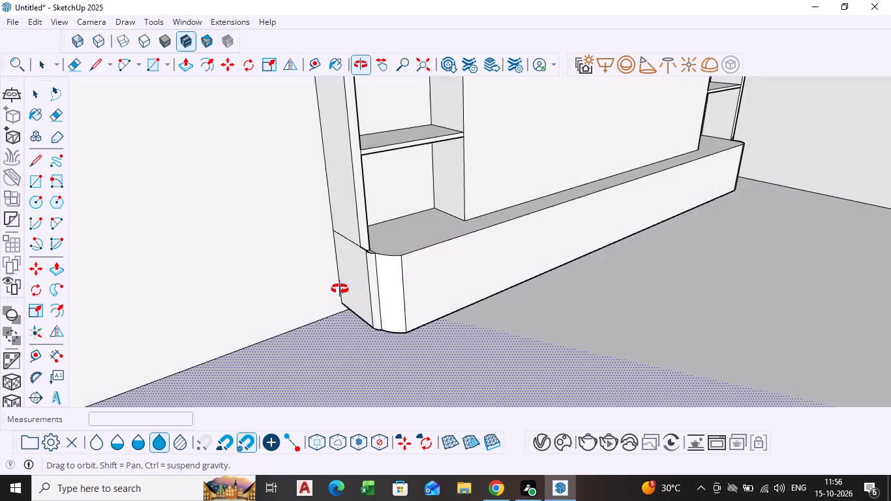
middle_click_drag(340, 289, 338, 290)
scroll(383, 254, "up", 8)
middle_click_drag(372, 253, 314, 278)
scroll(558, 194, "down", 3)
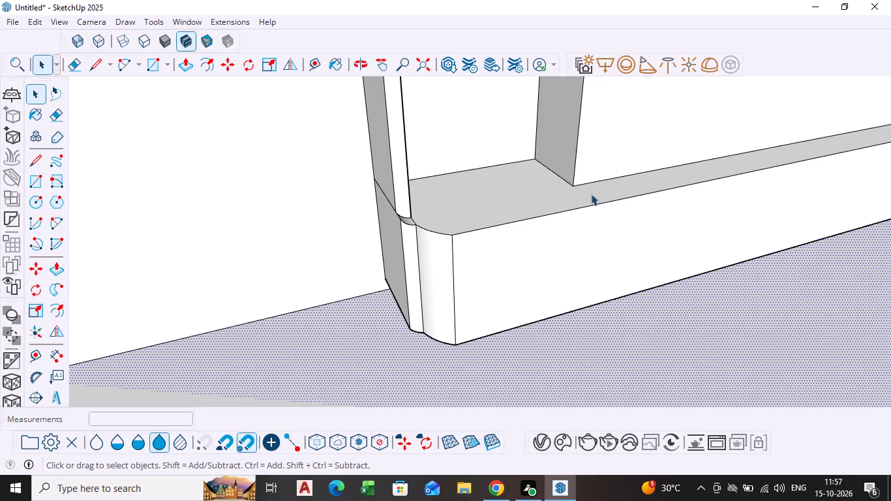
scroll(515, 159, "down", 3)
middle_click_drag(600, 141, 579, 153, "shift")
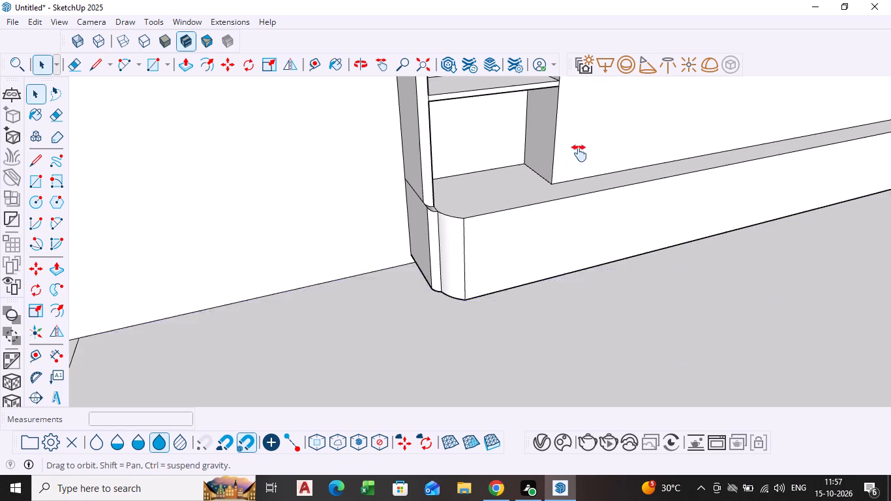
middle_click_drag(579, 153, 398, 310, "shift")
scroll(744, 275, "down", 6)
middle_click_drag(744, 275, 662, 228)
scroll(708, 234, "down", 2)
middle_click_drag(682, 241, 594, 252, "shift")
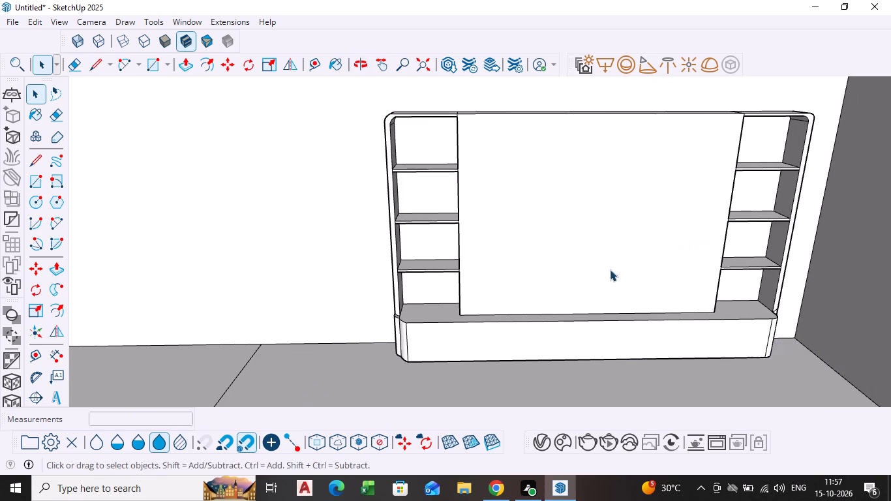
middle_click_drag(613, 304, 665, 260)
scroll(608, 270, "down", 7)
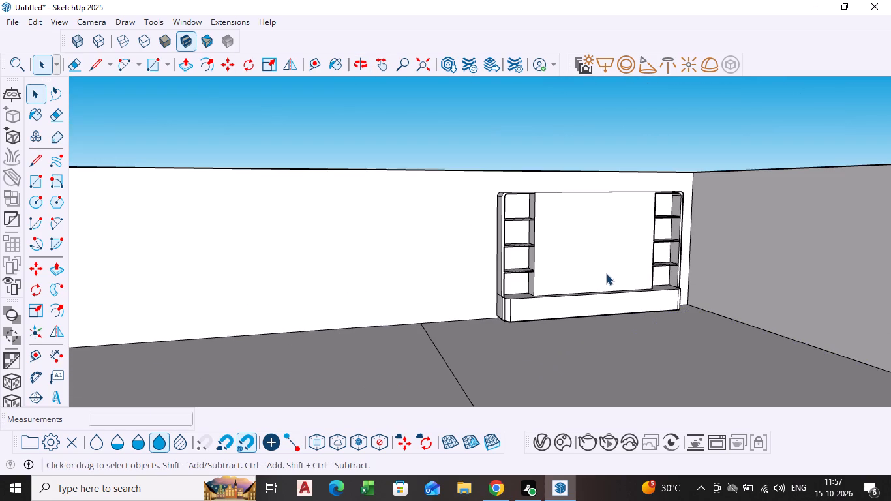
Push the front face of the wall unit's left outer frame back about 2 13/16" with Push/Pull.
scroll(556, 291, "up", 9)
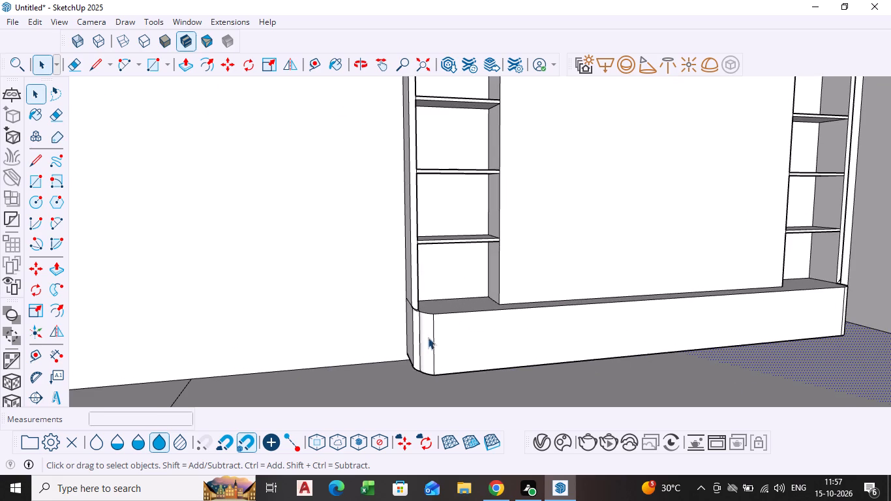
middle_click_drag(432, 337, 470, 344)
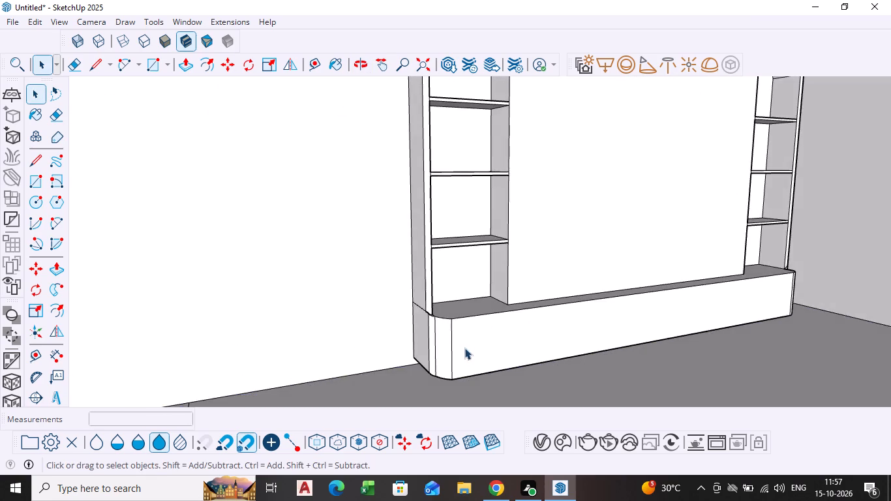
scroll(453, 329, "up", 3)
middle_click_drag(469, 296, 355, 353)
scroll(358, 288, "up", 4)
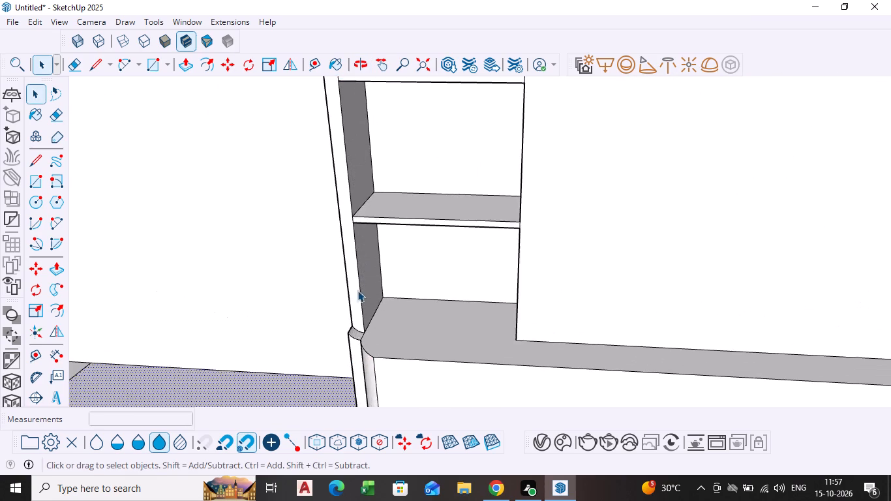
scroll(354, 297, "up", 4)
left_click(354, 297)
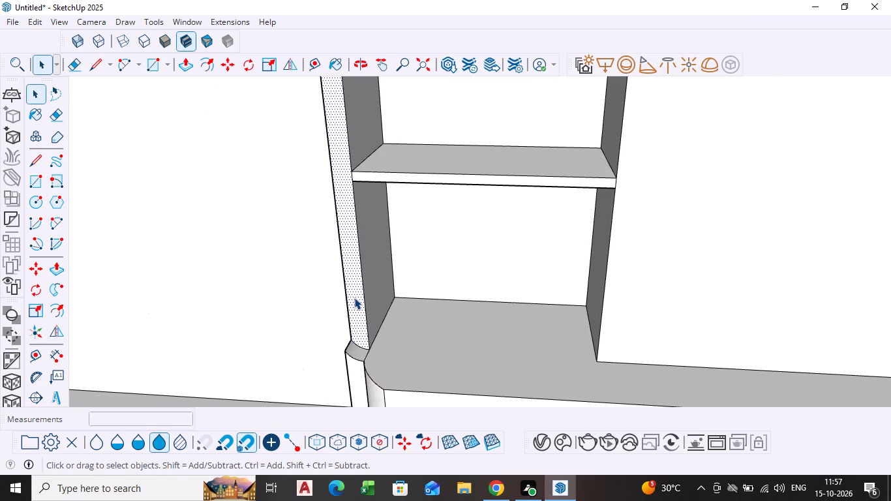
key("p")
left_click(354, 297)
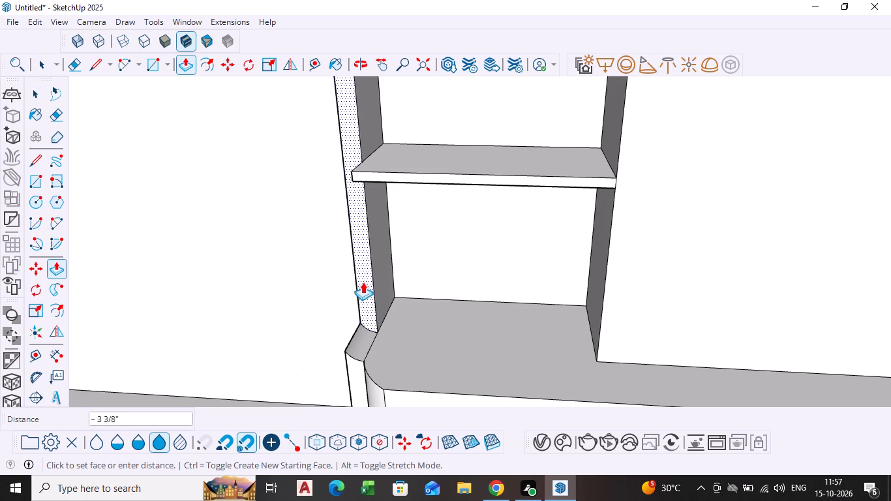
left_click(359, 284)
scroll(526, 288, "down", 3)
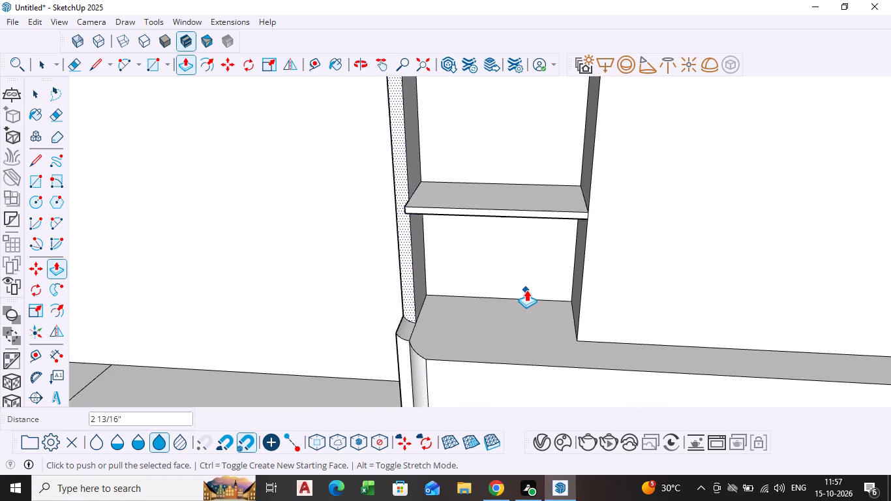
scroll(526, 290, "down", 4)
key("space")
left_click(376, 262)
Push the front face of the wall unit's right outer frame back about 2 5/16" with Push/Pull.
scroll(523, 267, "down", 4)
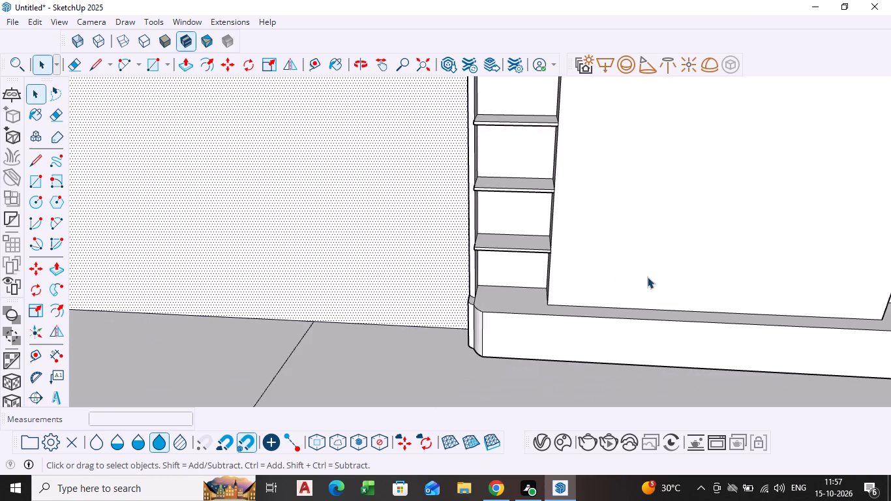
scroll(647, 277, "down", 1)
middle_click_drag(640, 277, 245, 275, "shift")
scroll(528, 228, "up", 5)
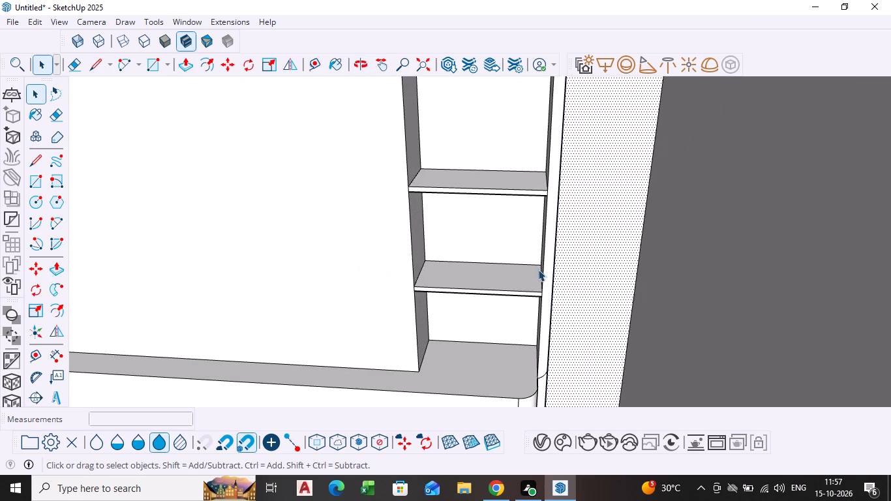
middle_click_drag(526, 272, 552, 292)
scroll(556, 282, "up", 5)
left_click(552, 282)
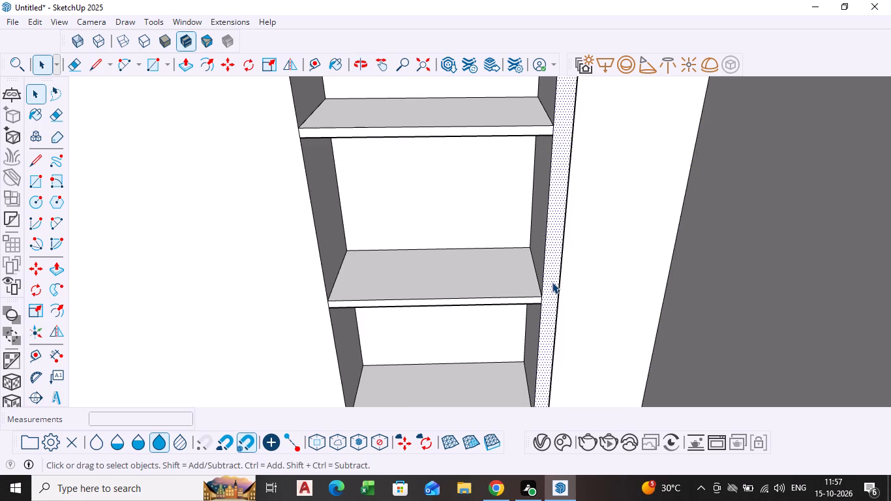
key("p")
left_click(552, 282)
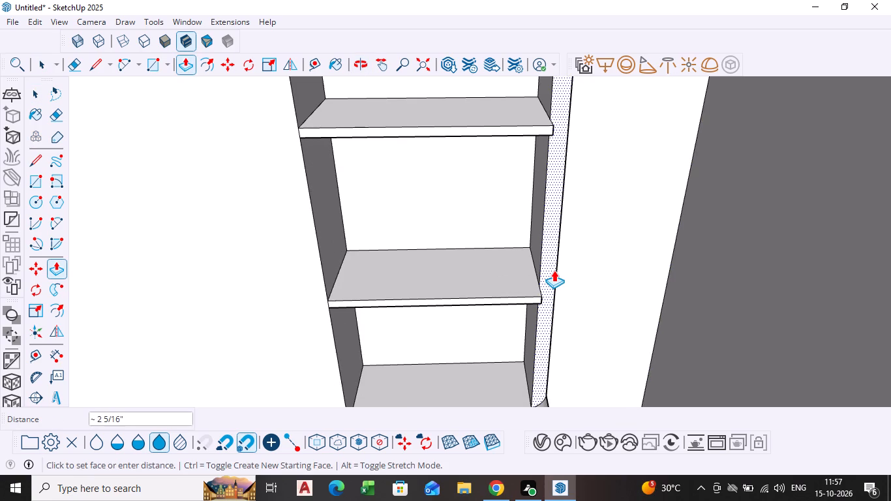
left_click(554, 270)
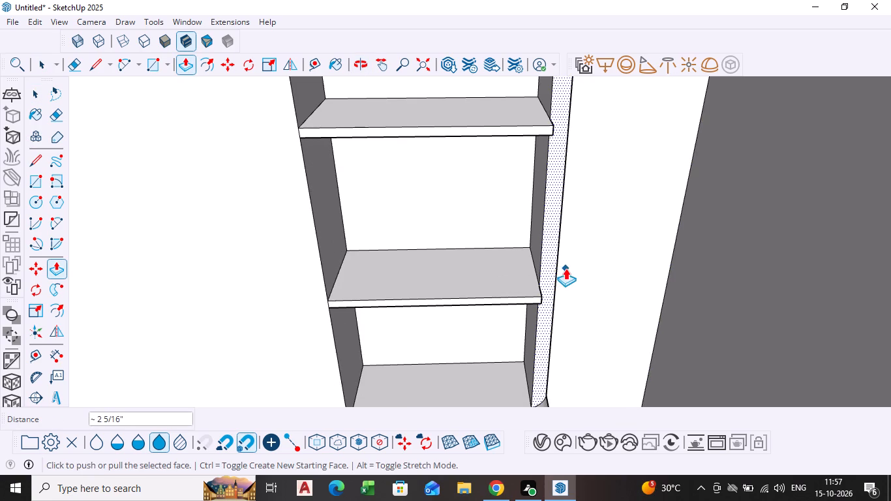
key("space")
left_click(658, 277)
scroll(658, 277, "down", 17)
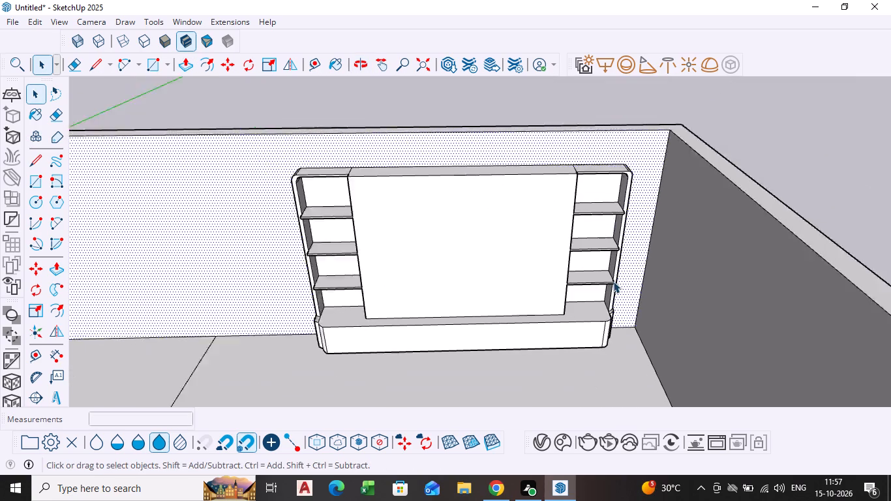
left_click(825, 222)
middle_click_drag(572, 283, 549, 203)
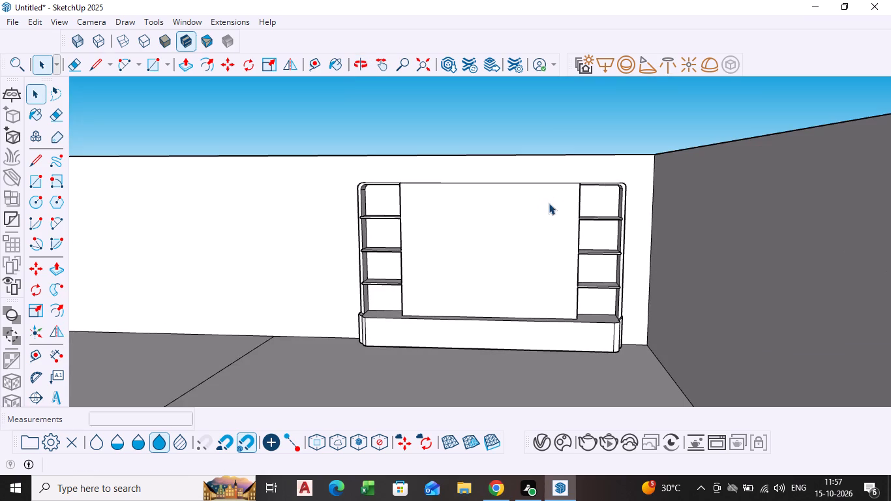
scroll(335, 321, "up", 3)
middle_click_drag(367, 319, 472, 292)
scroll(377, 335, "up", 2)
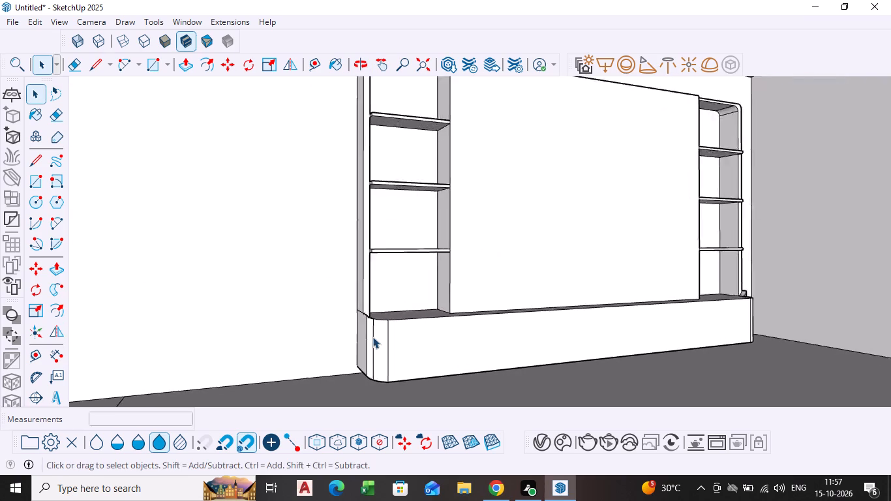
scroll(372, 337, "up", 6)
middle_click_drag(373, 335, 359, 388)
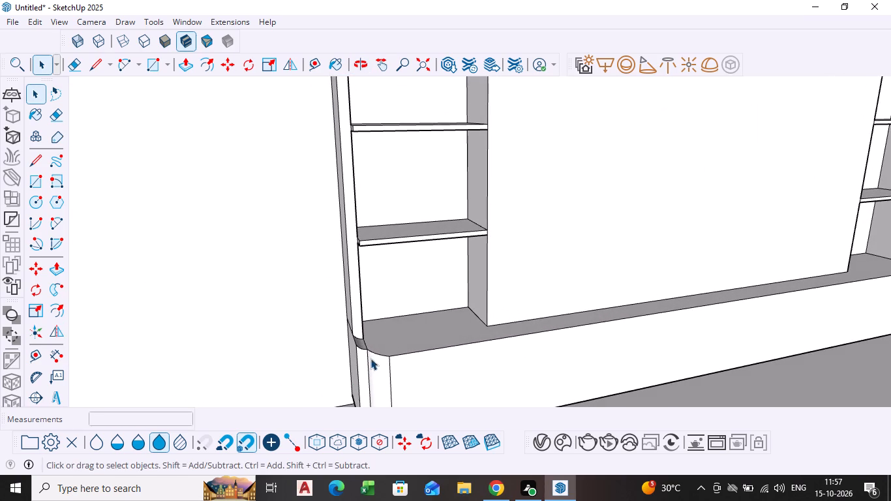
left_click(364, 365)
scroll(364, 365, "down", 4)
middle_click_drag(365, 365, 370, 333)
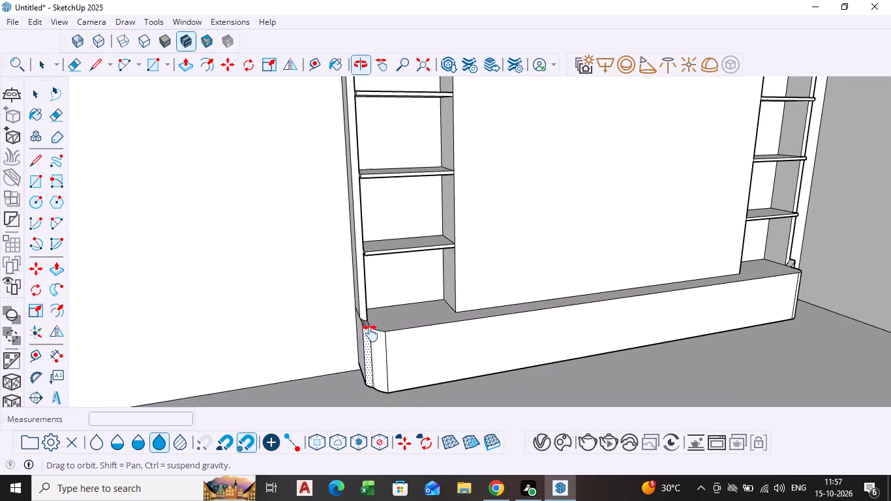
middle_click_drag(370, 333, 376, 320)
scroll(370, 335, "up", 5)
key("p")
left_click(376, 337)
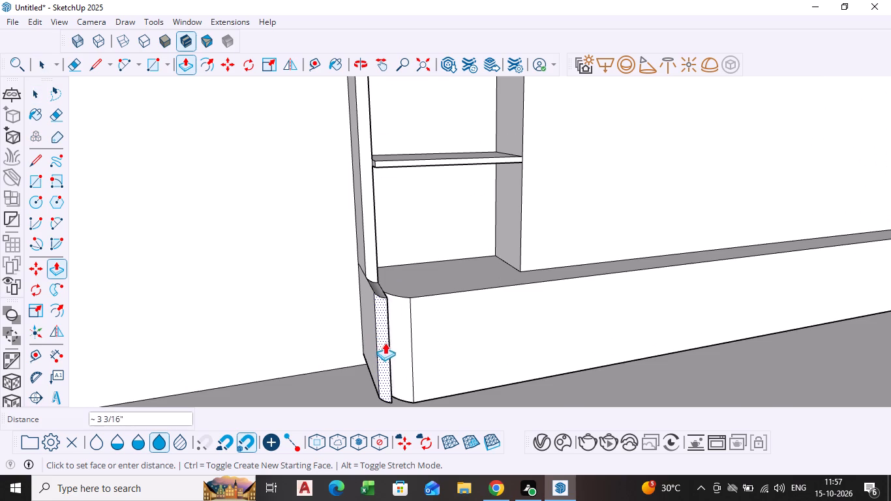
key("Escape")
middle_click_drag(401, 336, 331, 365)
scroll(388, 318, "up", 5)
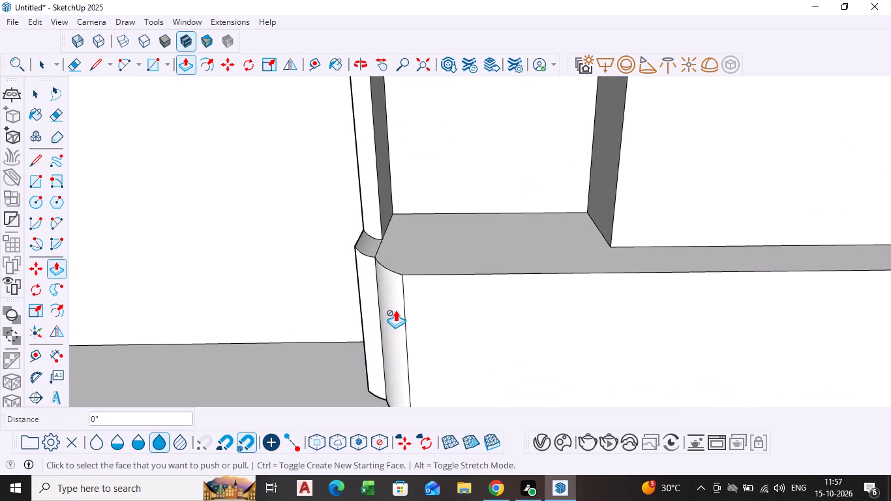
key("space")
Examine the whole wall unit, including its recessed side frames and base corners, from several angles.
scroll(398, 307, "down", 10)
scroll(623, 262, "down", 3)
middle_click_drag(623, 262, 453, 297, "shift")
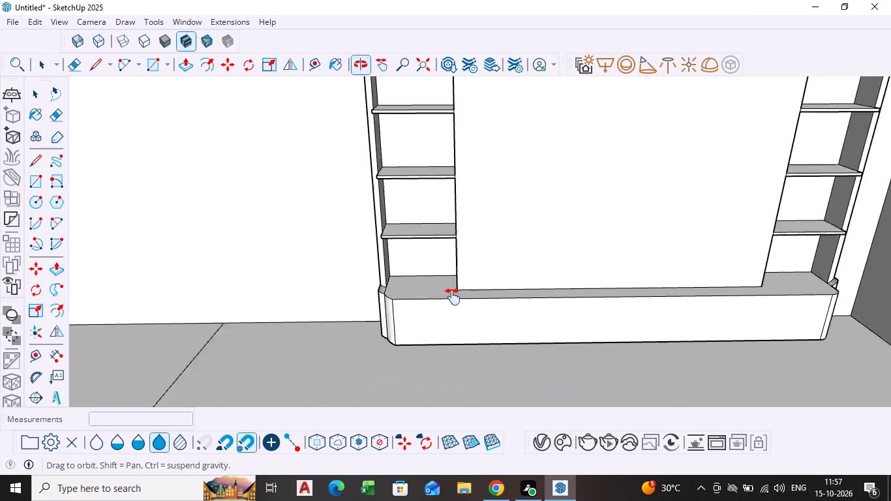
middle_click_drag(453, 297, 288, 333, "shift")
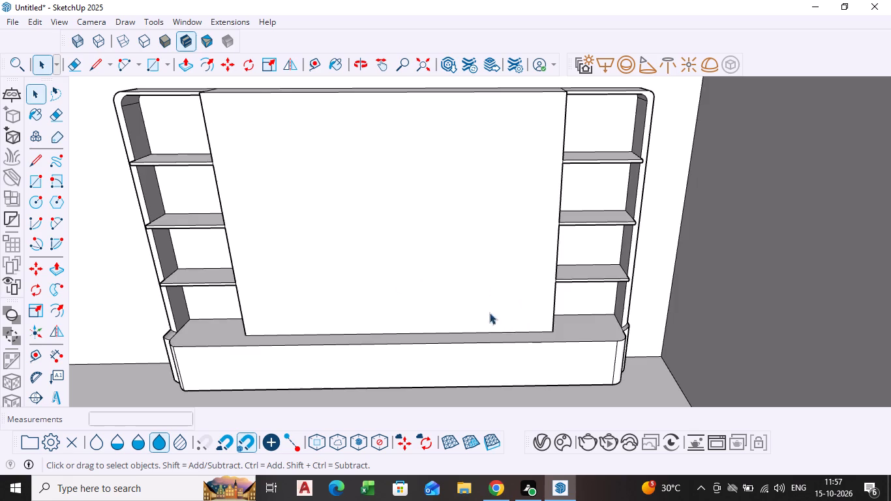
scroll(464, 300, "down", 3)
middle_click_drag(425, 301, 439, 252)
scroll(439, 252, "down", 1)
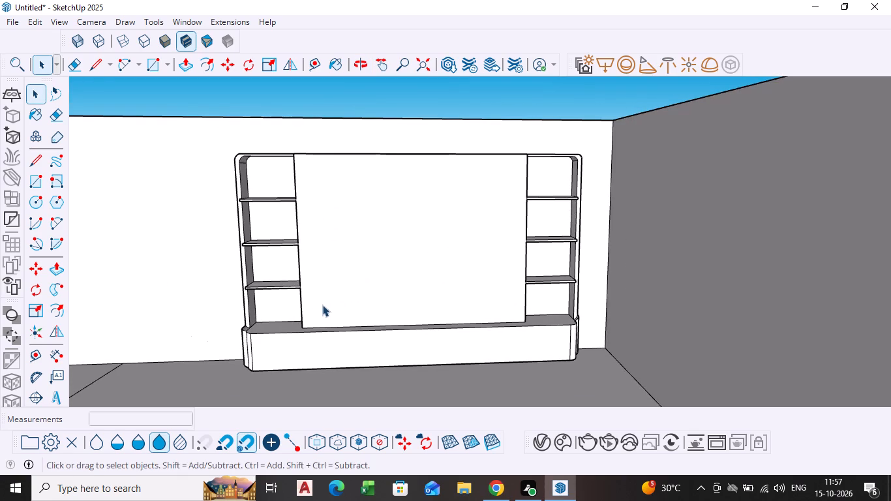
scroll(340, 288, "down", 3)
middle_click_drag(342, 294, 421, 281)
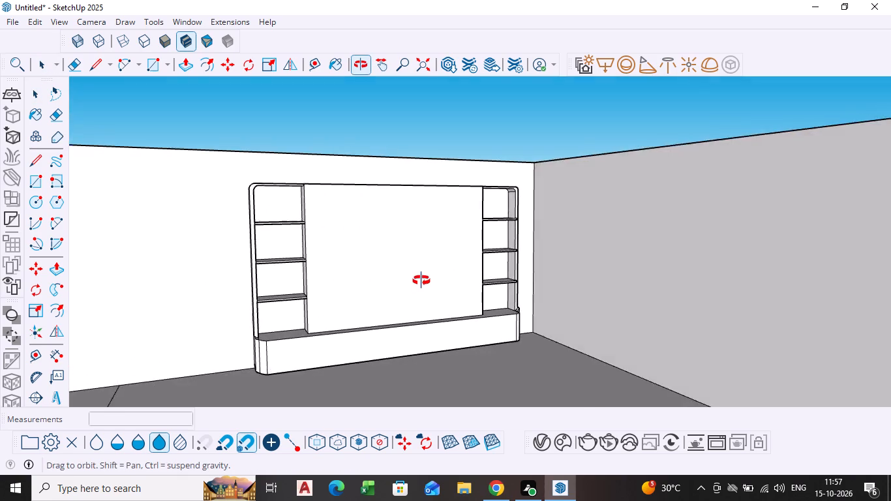
middle_click_drag(421, 281, 476, 321)
middle_click_drag(541, 310, 474, 318)
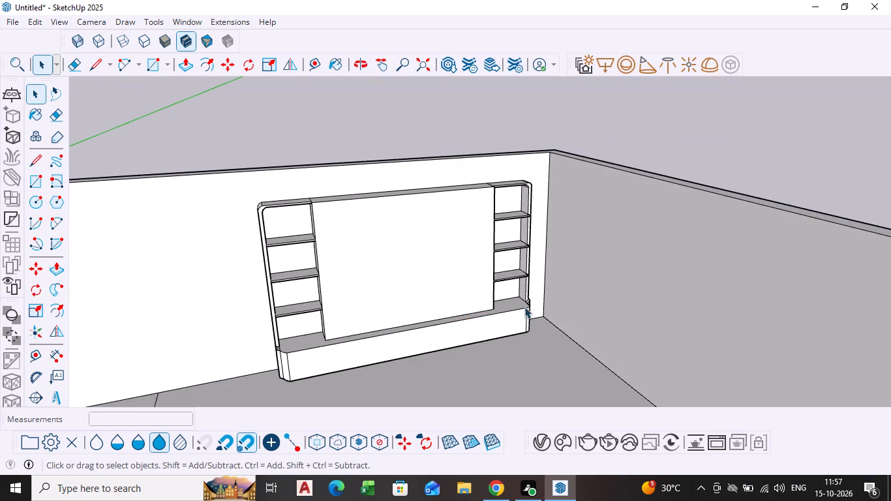
scroll(527, 305, "up", 9)
middle_click_drag(532, 306, 479, 317)
scroll(395, 280, "down", 4)
scroll(315, 267, "down", 4)
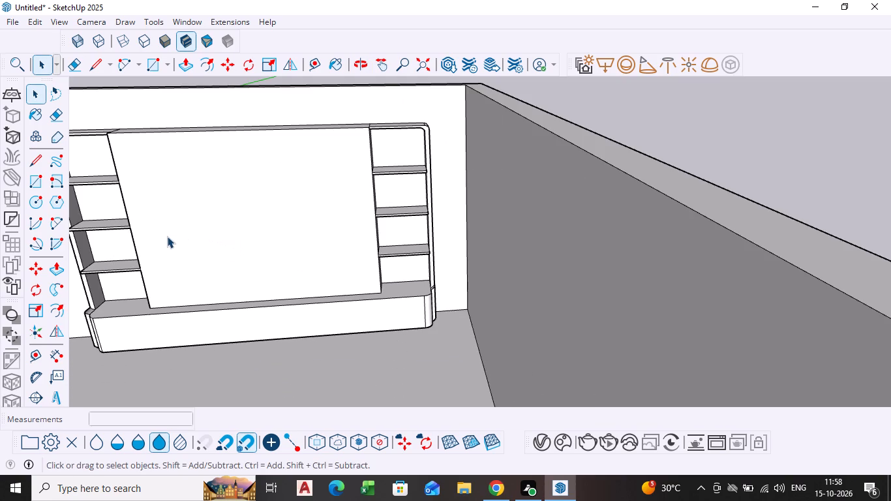
middle_click_drag(168, 234, 372, 213, "shift")
middle_click_drag(372, 209, 372, 213)
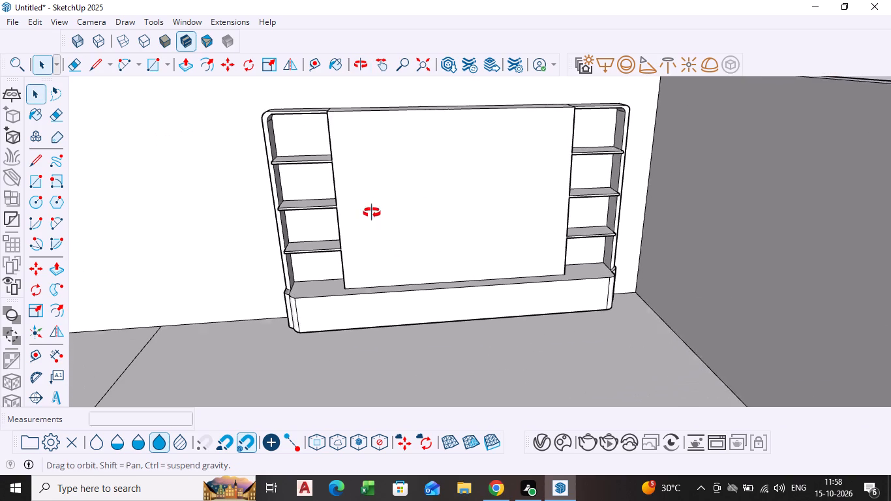
middle_click_drag(372, 213, 402, 242)
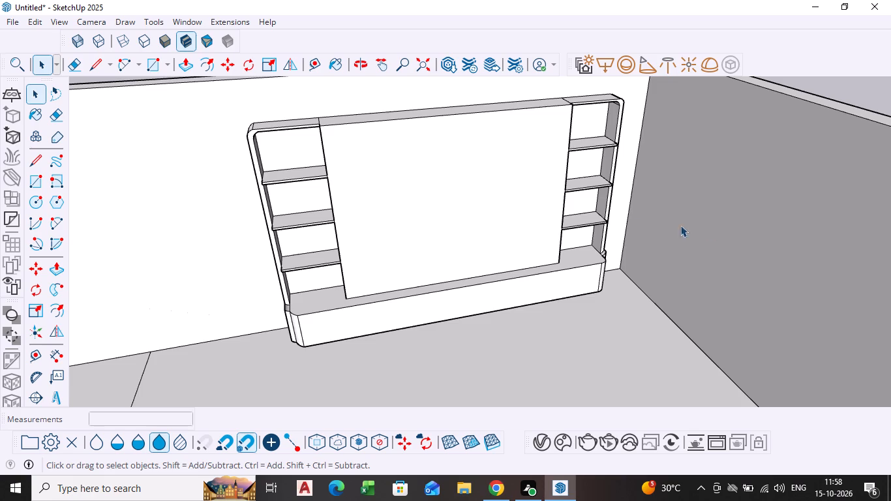
Examine the TV wall unit, its side shelves and rounded base within the room from several angles and distances.
middle_click_drag(281, 334, 410, 247)
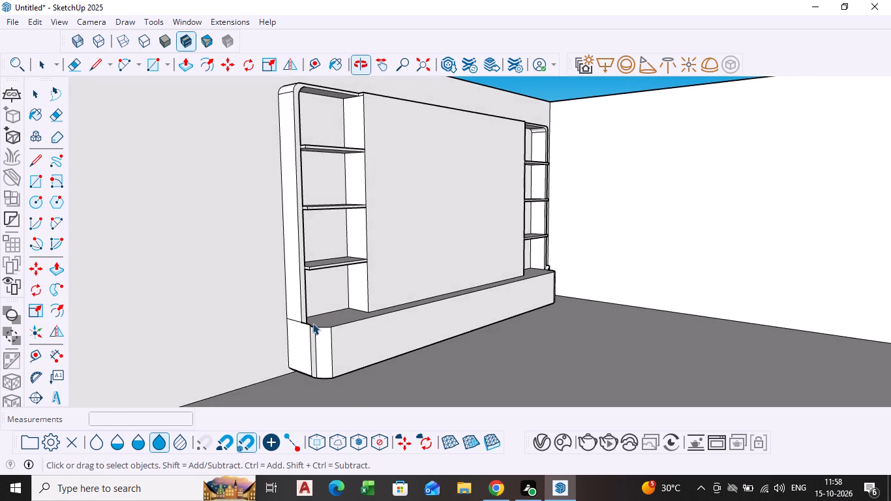
scroll(312, 323, "up", 9)
middle_click_drag(398, 322, 327, 337)
scroll(698, 231, "down", 6)
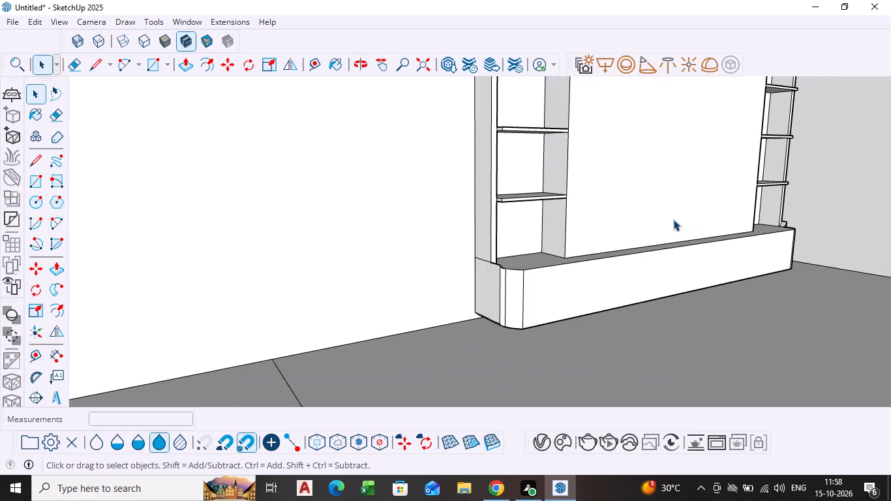
scroll(673, 219, "down", 3)
middle_click_drag(701, 197, 652, 219)
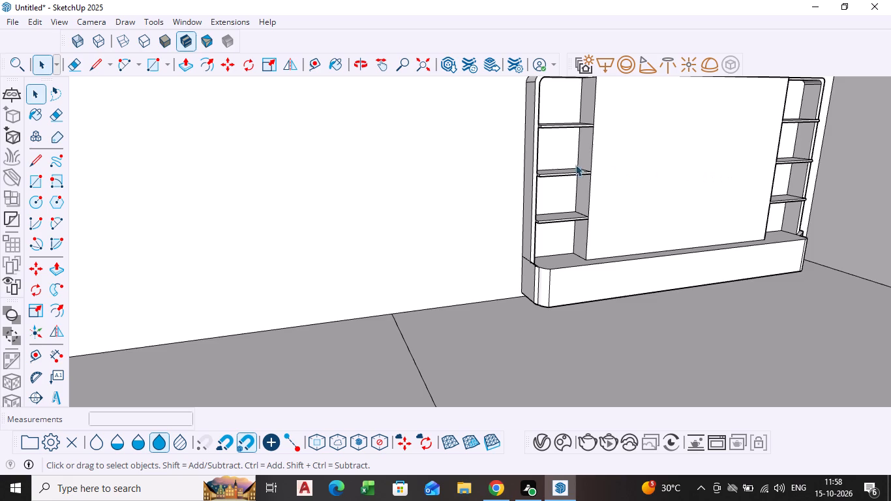
scroll(589, 170, "down", 1)
middle_click_drag(588, 172, 466, 244, "shift")
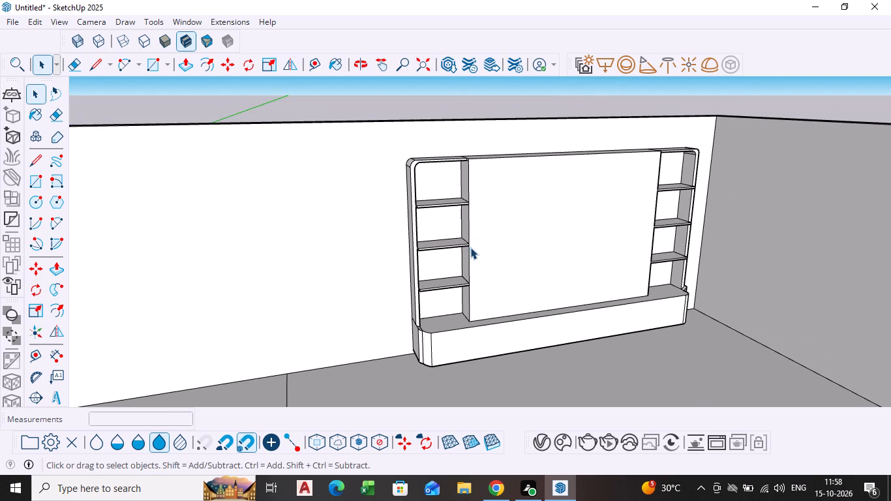
scroll(534, 225, "up", 2)
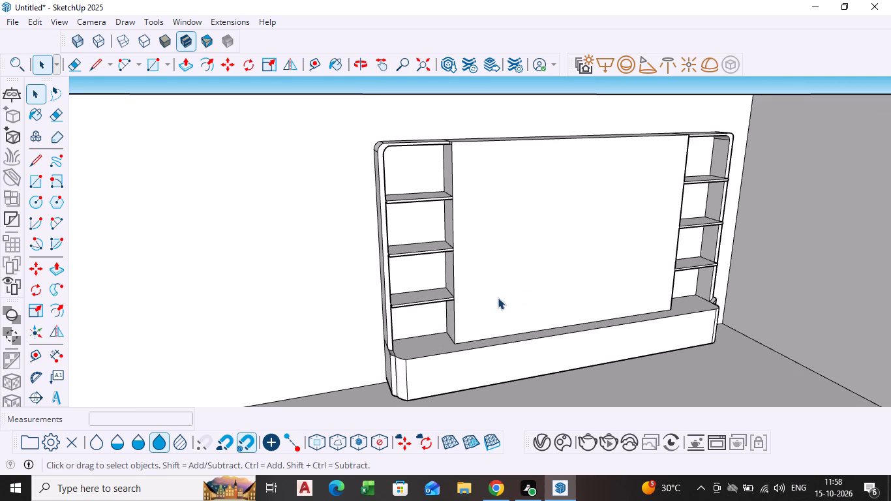
scroll(578, 329, "down", 3)
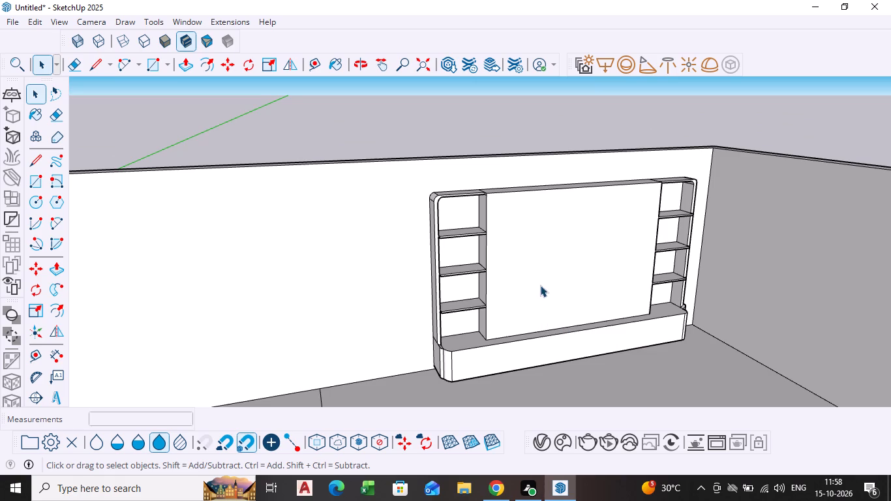
middle_click_drag(564, 304, 512, 309)
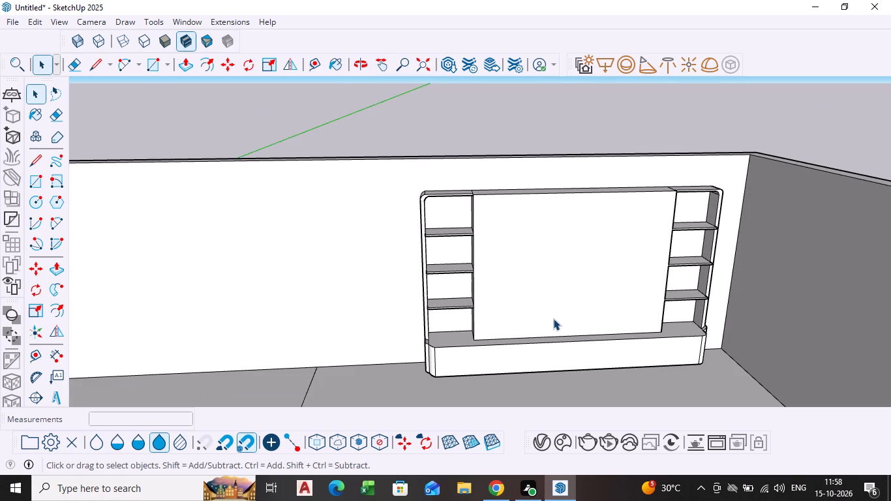
scroll(553, 318, "down", 3)
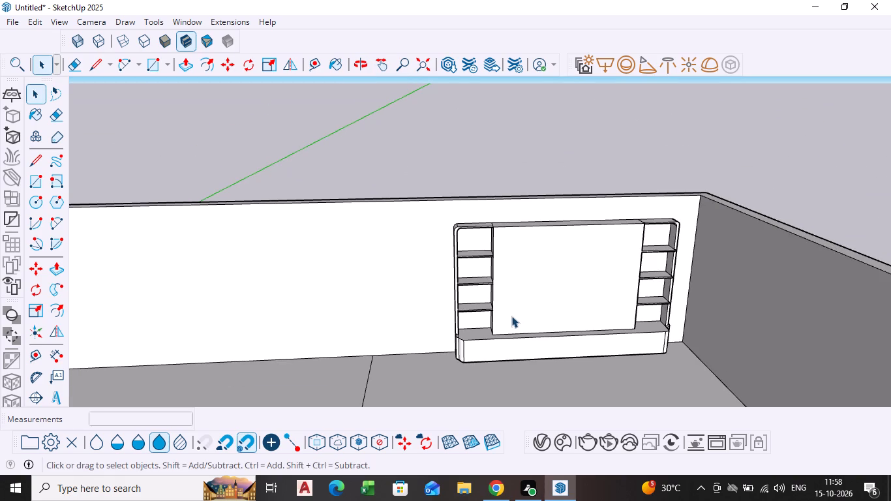
scroll(350, 294, "down", 1)
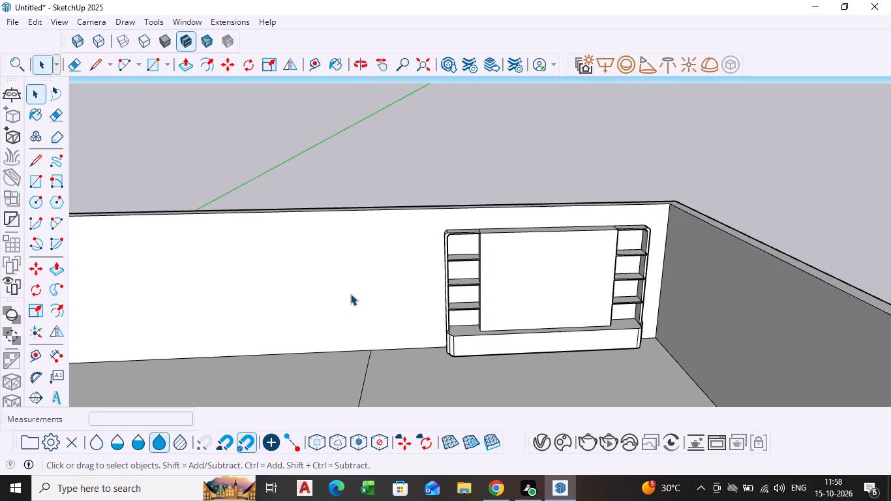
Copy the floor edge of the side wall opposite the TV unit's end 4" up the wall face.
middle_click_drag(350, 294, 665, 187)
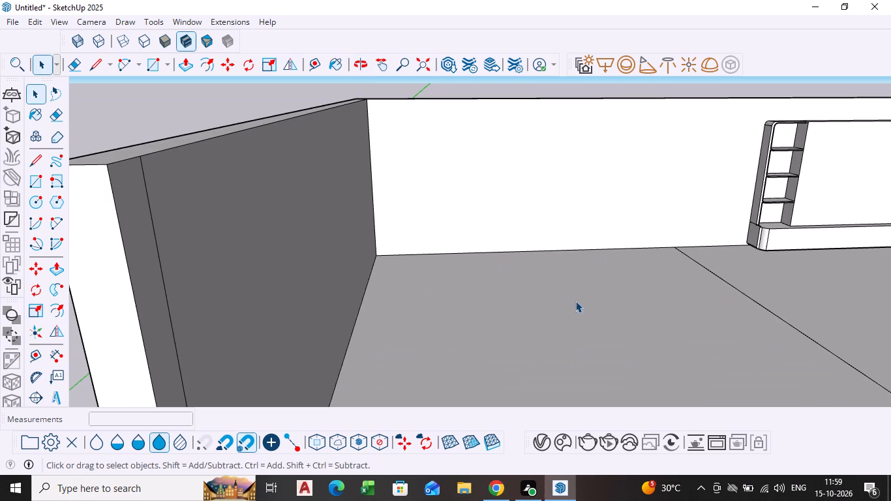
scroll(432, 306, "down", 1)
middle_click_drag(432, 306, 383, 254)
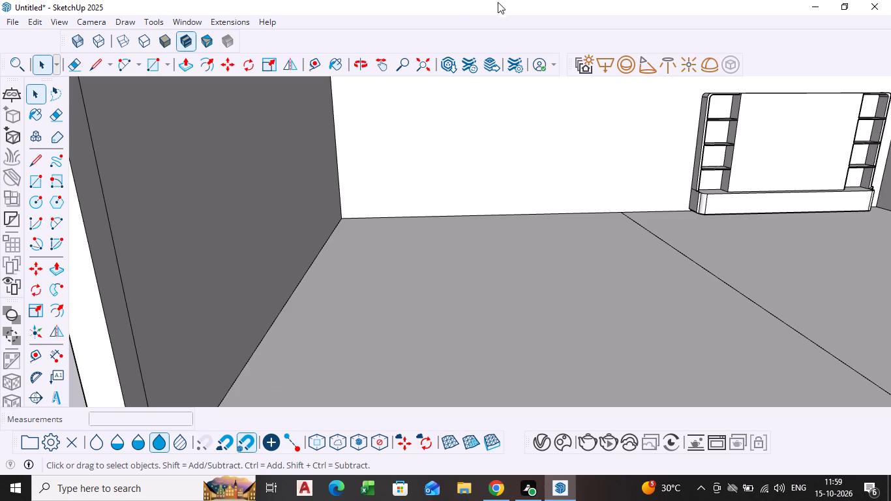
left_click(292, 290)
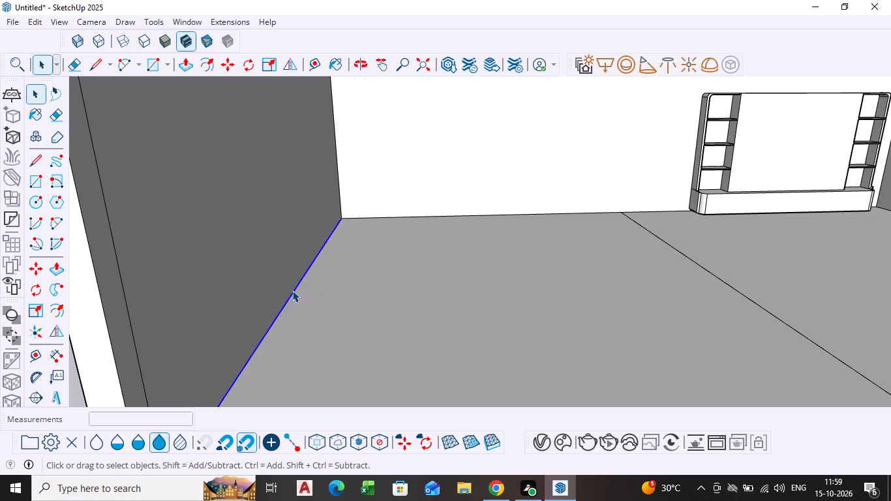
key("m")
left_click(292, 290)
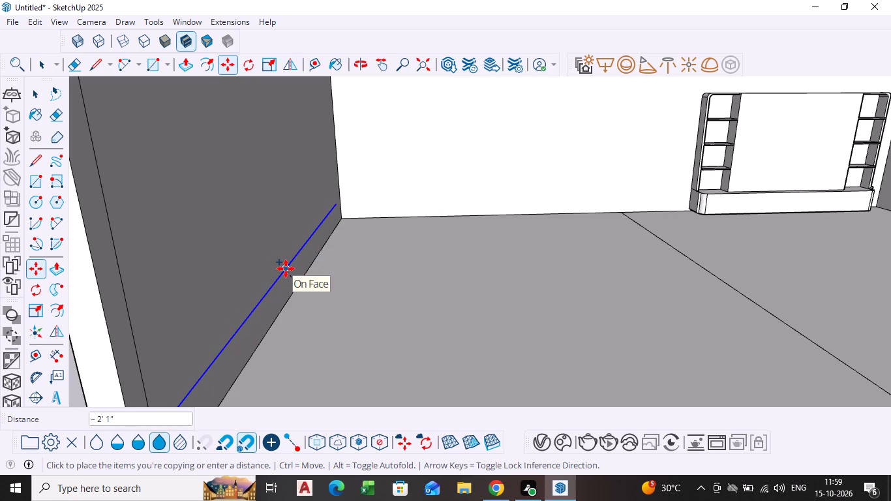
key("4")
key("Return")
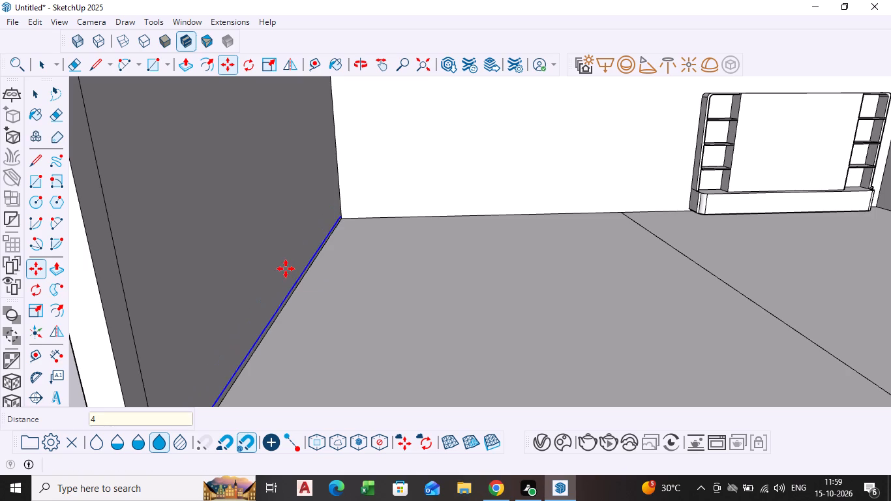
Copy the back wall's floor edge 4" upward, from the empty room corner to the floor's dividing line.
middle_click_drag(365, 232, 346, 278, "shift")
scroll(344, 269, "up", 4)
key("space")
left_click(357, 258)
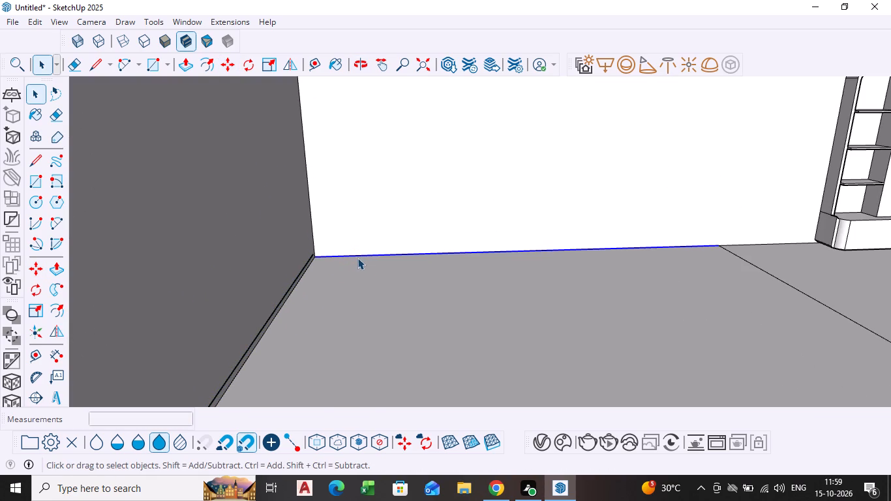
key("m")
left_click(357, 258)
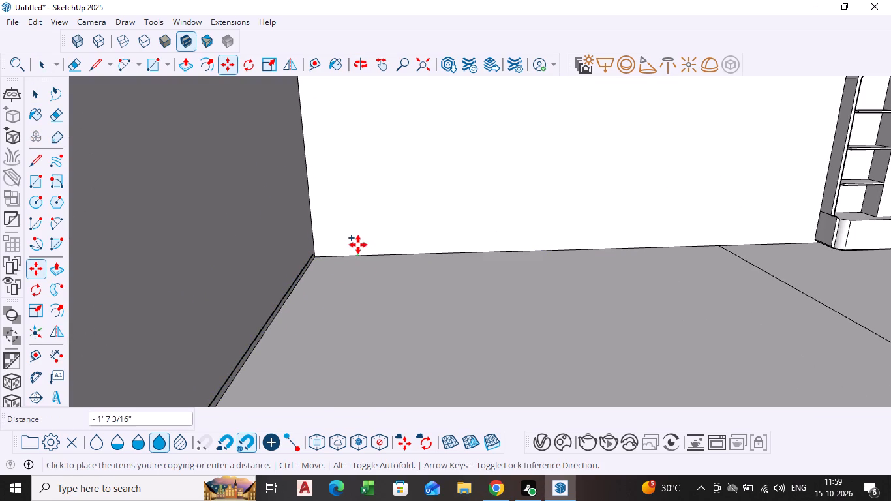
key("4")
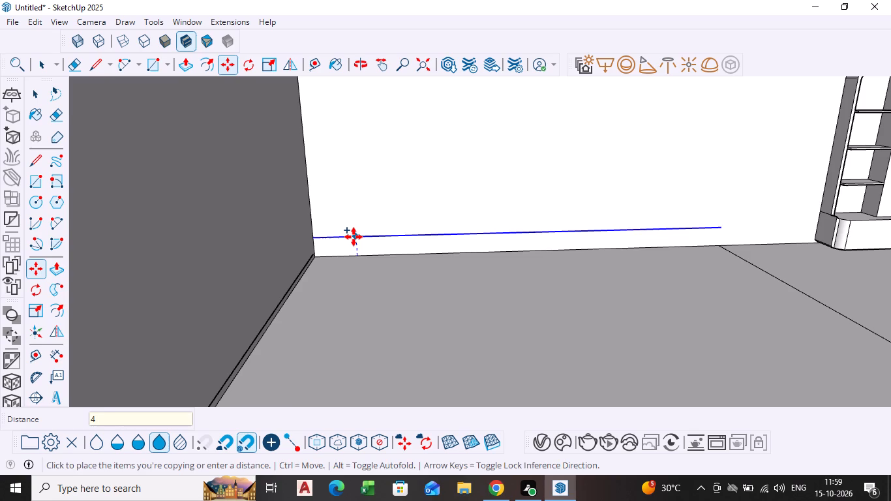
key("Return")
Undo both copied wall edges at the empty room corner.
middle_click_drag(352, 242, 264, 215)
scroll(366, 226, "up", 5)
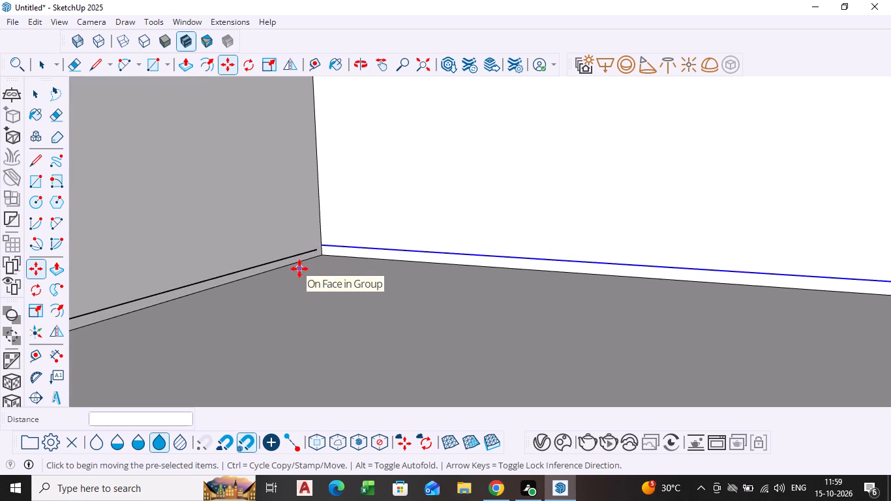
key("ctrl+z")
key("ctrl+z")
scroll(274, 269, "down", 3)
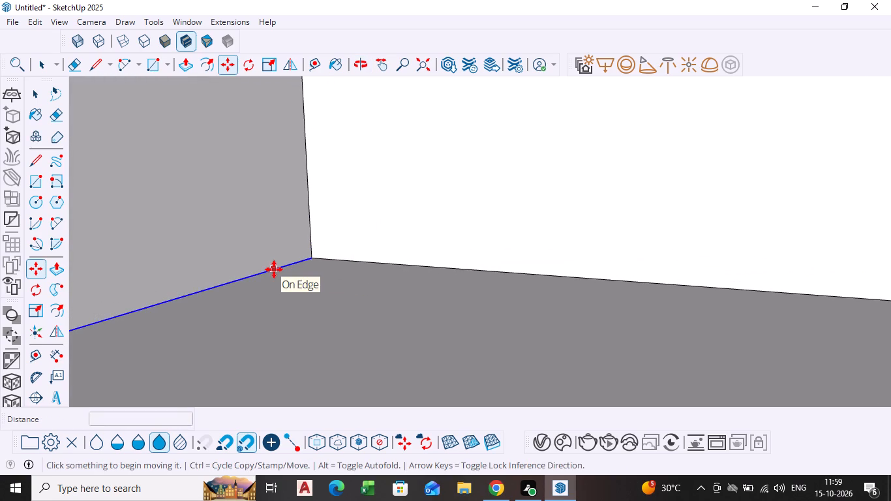
Copy the side wall's floor edge 4" straight up along the vertical corner edge, using the room corner as base point.
key("space")
left_click(262, 274)
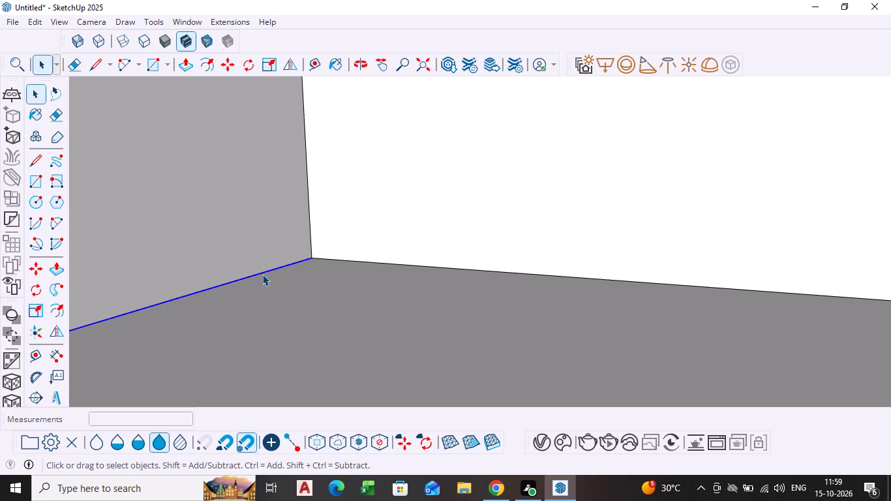
middle_click_drag(204, 282, 351, 257, "shift")
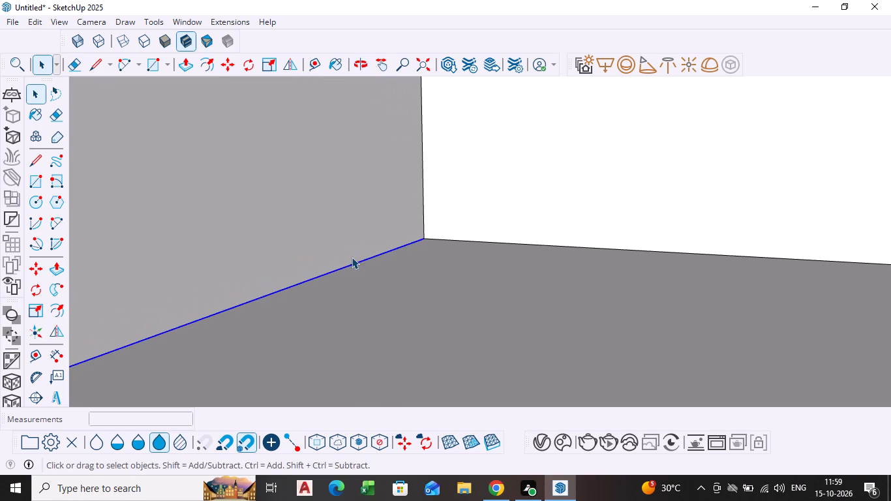
key("m")
left_click(427, 236)
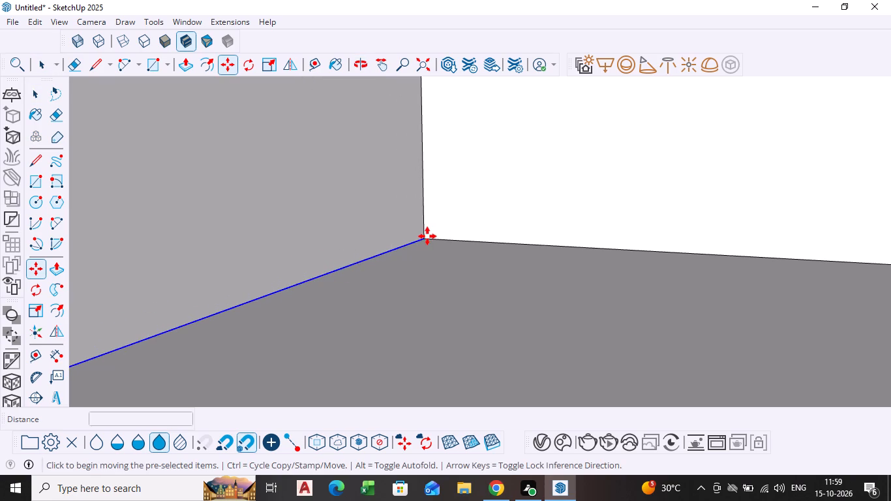
key("4")
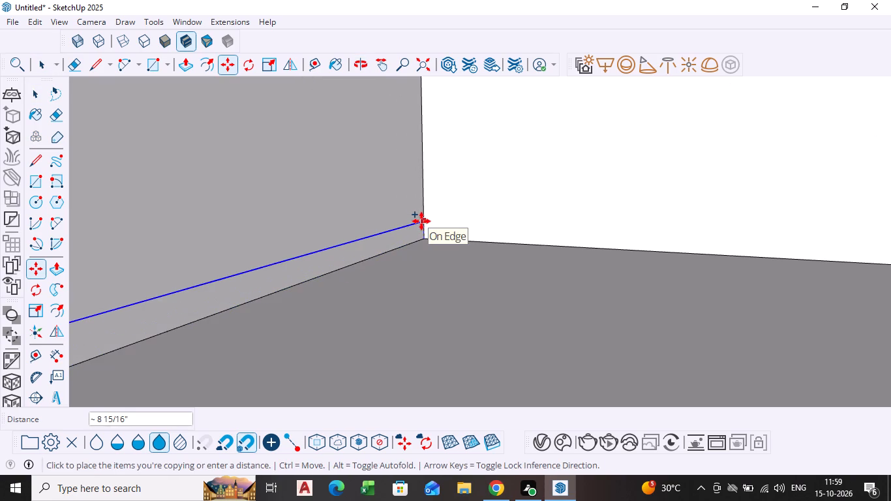
key("Return")
Copy the back wall's floor edge 4" straight up, level with the line on the side wall.
key("space")
left_click(455, 238)
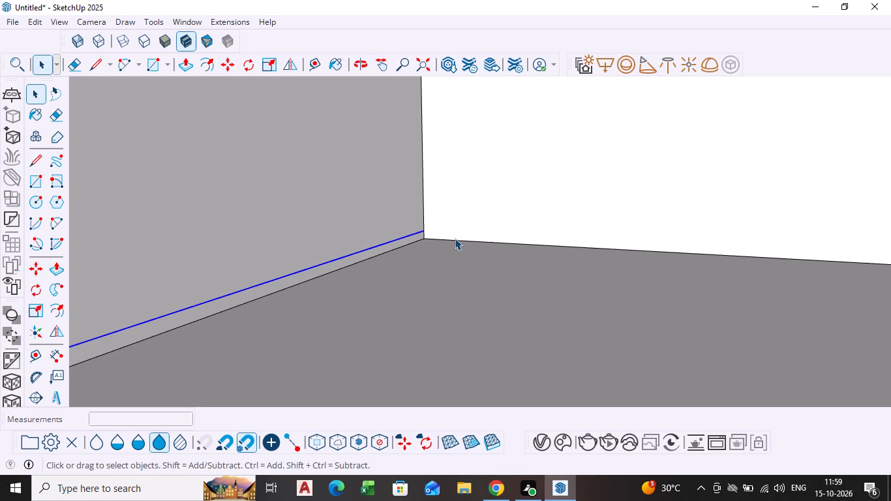
left_click(455, 241)
key("m")
left_click(455, 241)
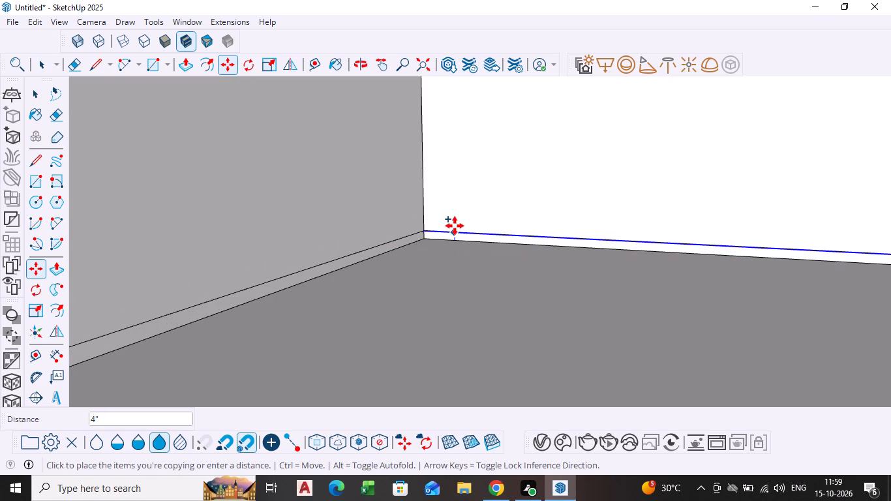
left_click(455, 226)
key("space")
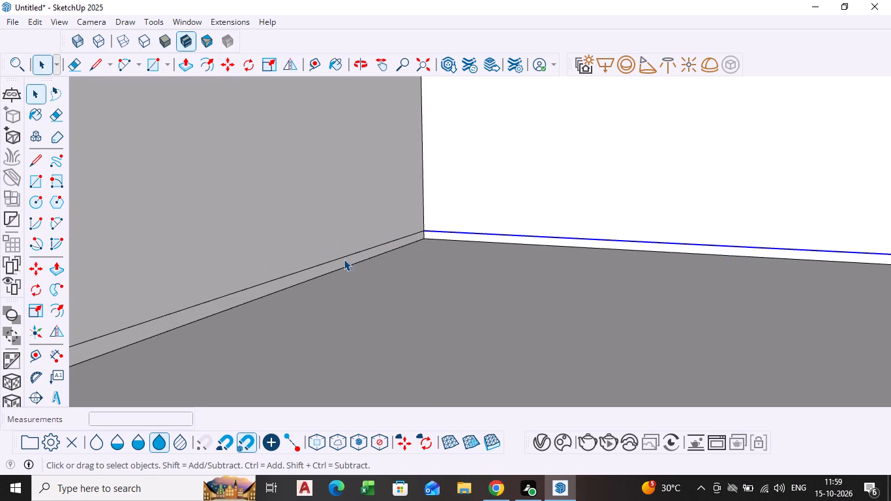
Push/Pull the 4" strip at the foot of the side wall 22" out into the room.
left_click(324, 271)
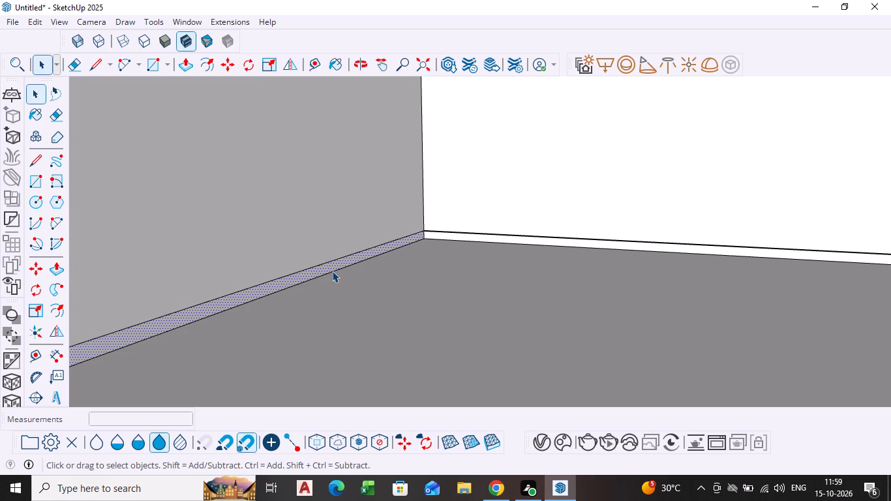
key("p")
left_click(332, 271)
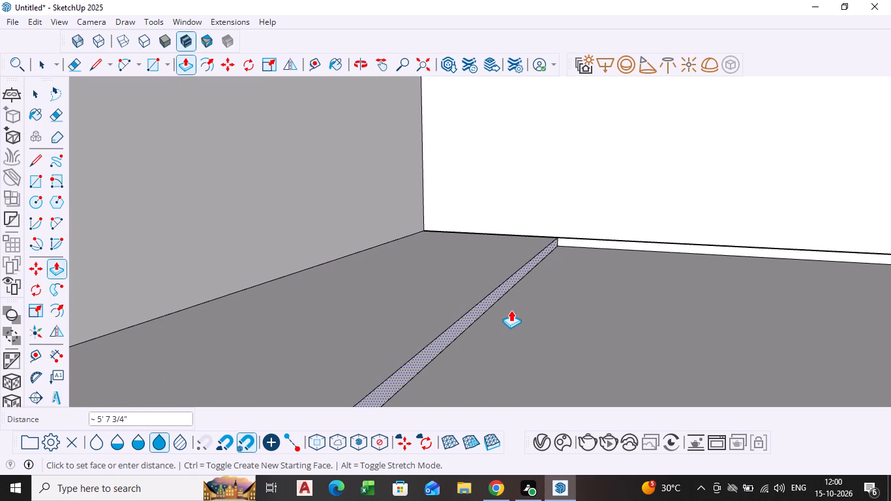
type("22")
key("Return")
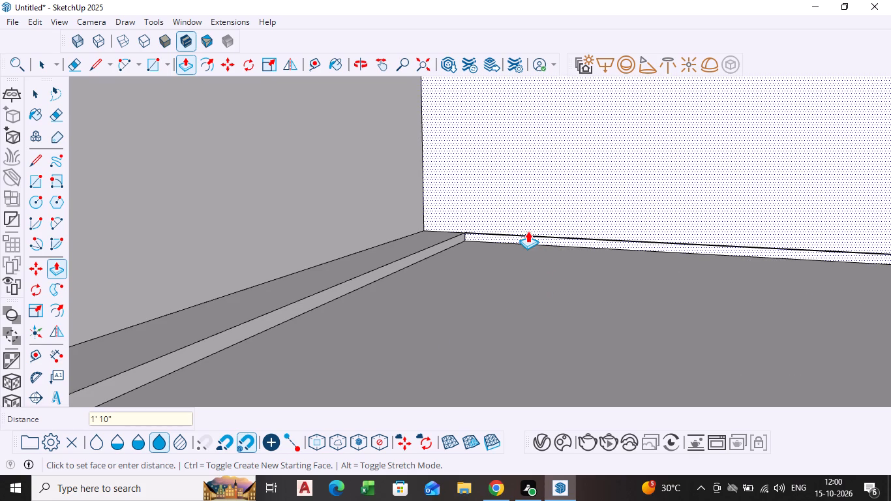
scroll(511, 213, "up", 3)
scroll(551, 224, "down", 11)
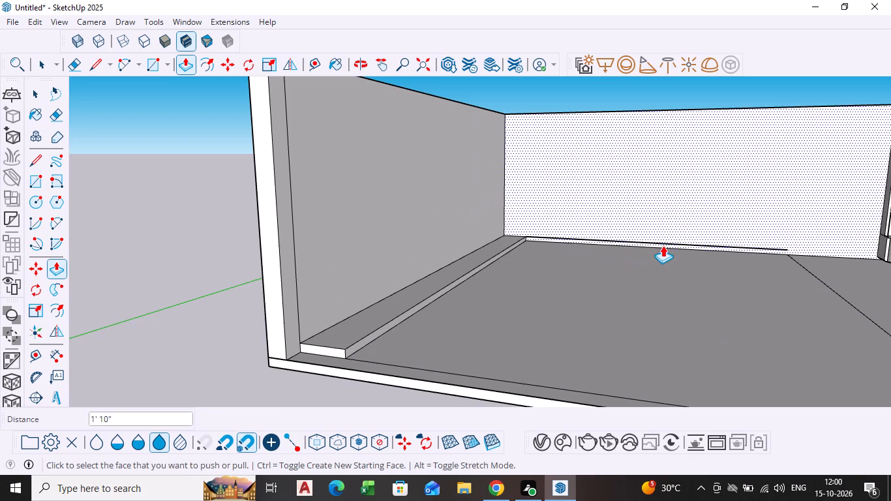
key("space")
Close off the back wall's base strip with a 4" vertical line and delete the surplus edge beyond it.
scroll(734, 235, "up", 8)
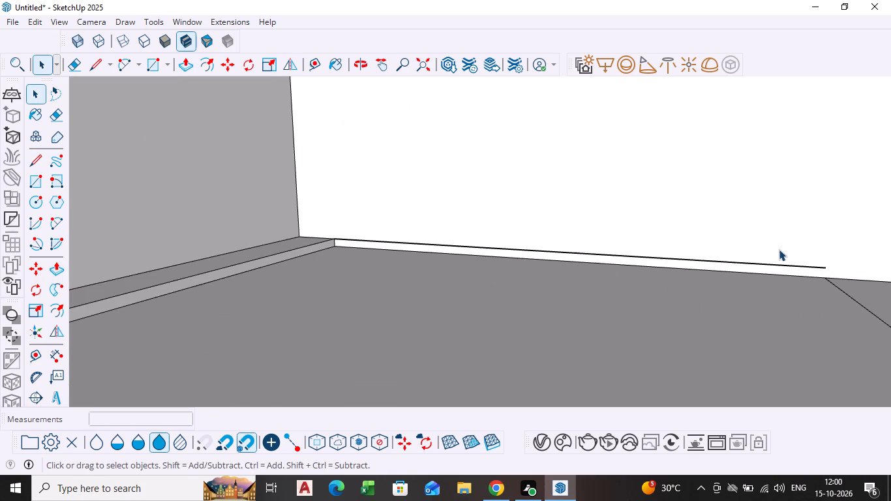
key("l")
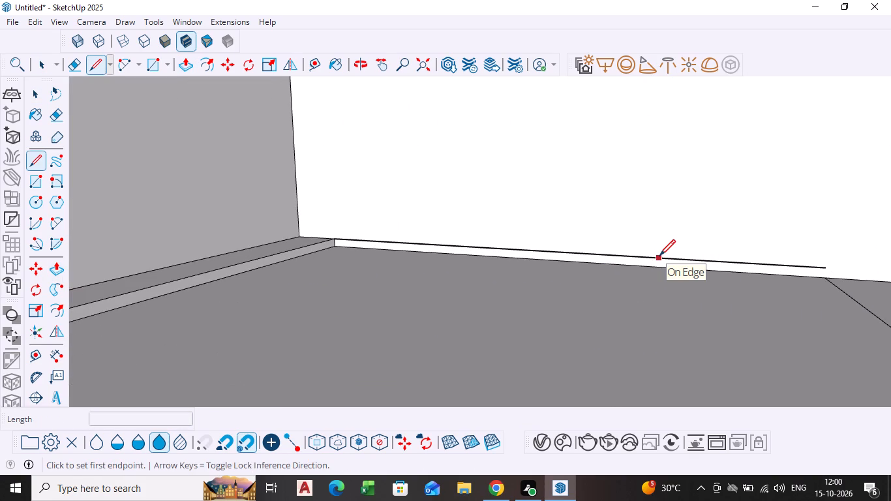
left_click(659, 256)
left_click(656, 266)
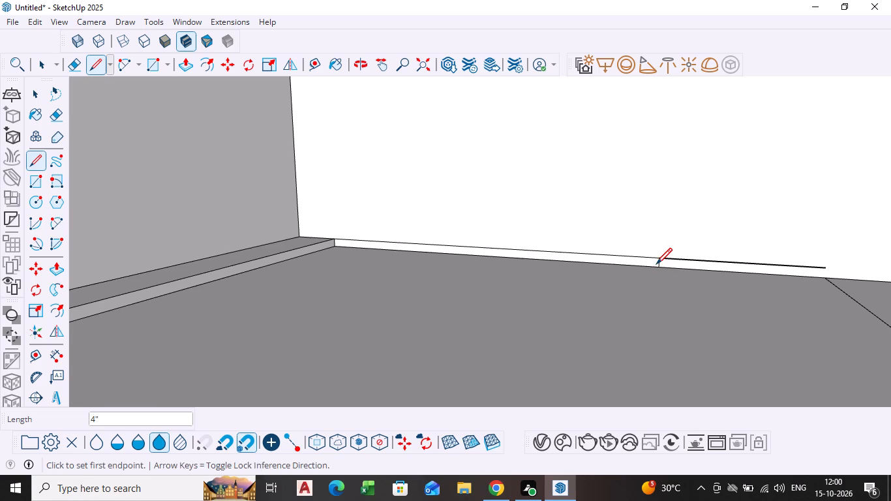
key("space")
left_click(682, 258)
key("Delete")
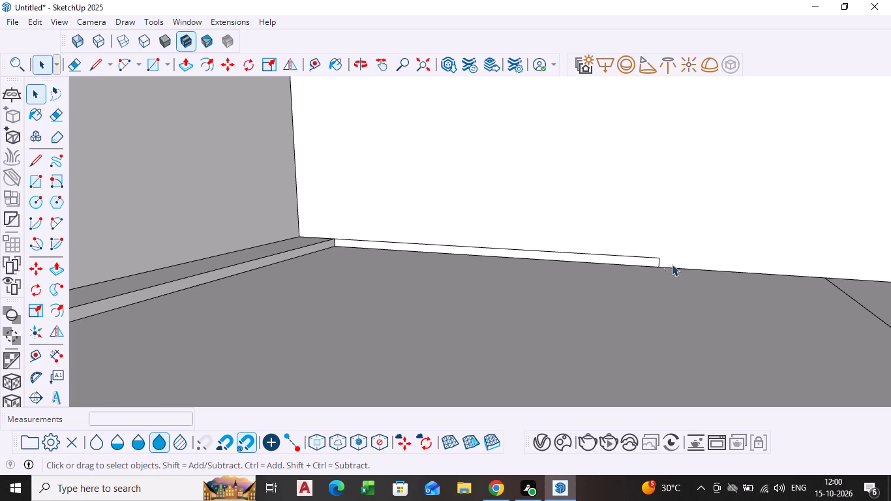
Push/Pull the 4" strip at the foot of the back wall 22" out into the room.
left_click(546, 256)
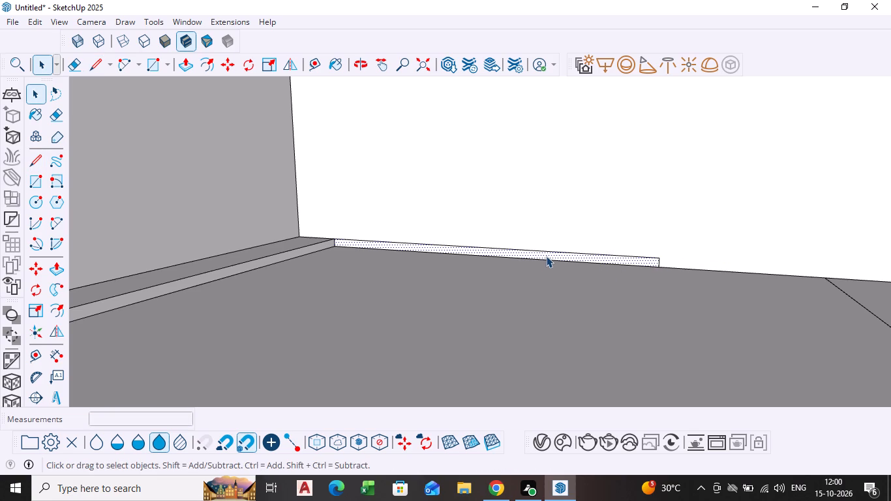
key("p")
left_click(546, 256)
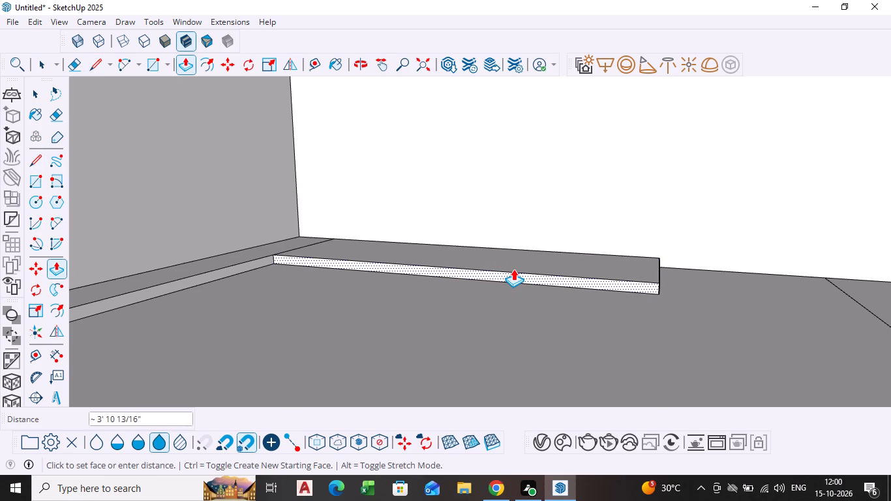
type("22")
key("Return")
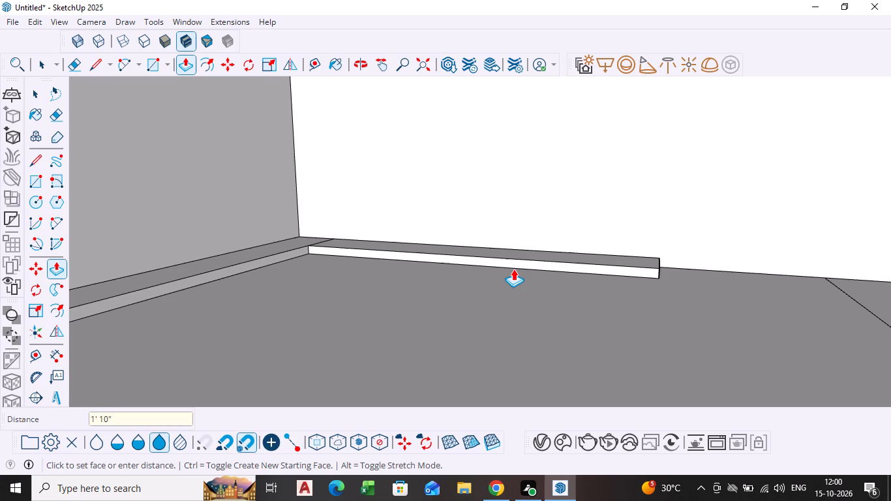
key("space")
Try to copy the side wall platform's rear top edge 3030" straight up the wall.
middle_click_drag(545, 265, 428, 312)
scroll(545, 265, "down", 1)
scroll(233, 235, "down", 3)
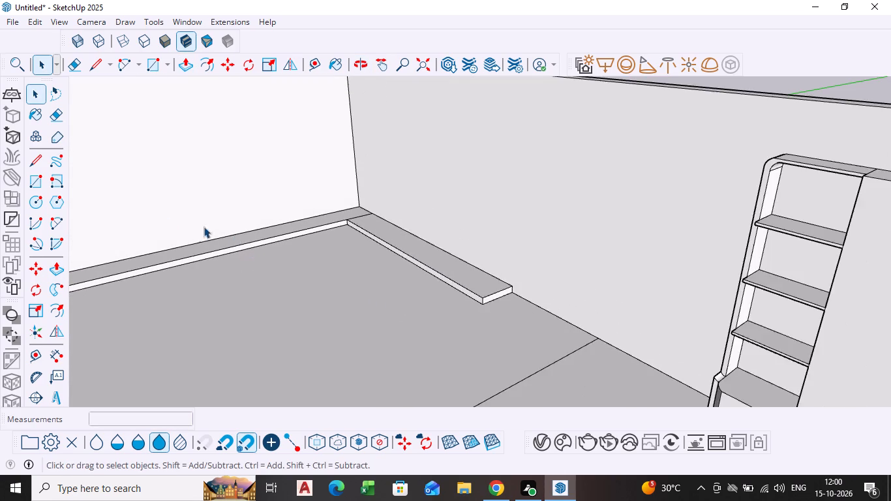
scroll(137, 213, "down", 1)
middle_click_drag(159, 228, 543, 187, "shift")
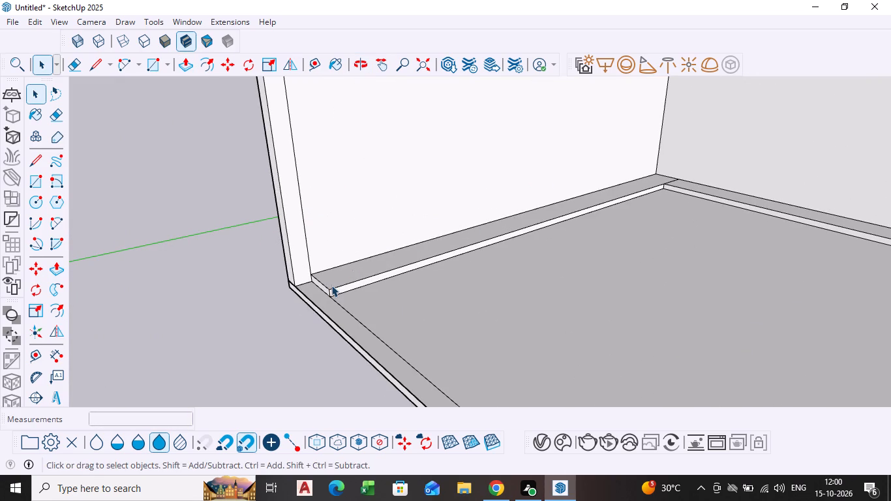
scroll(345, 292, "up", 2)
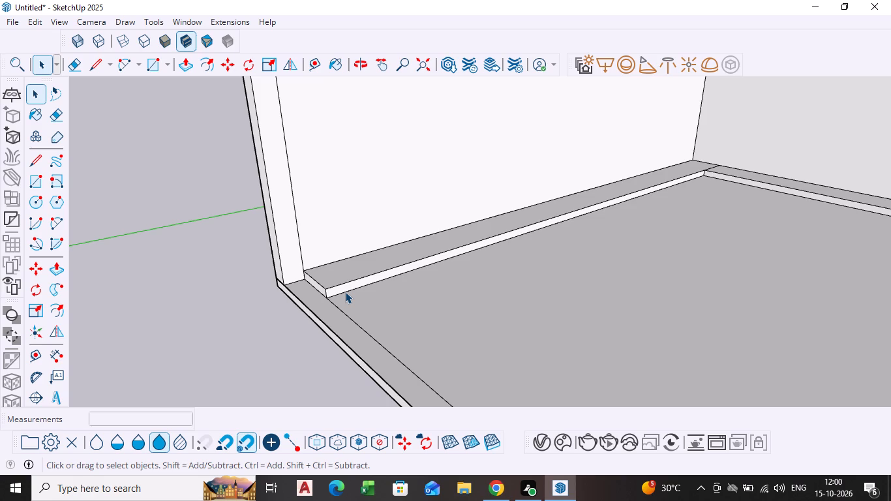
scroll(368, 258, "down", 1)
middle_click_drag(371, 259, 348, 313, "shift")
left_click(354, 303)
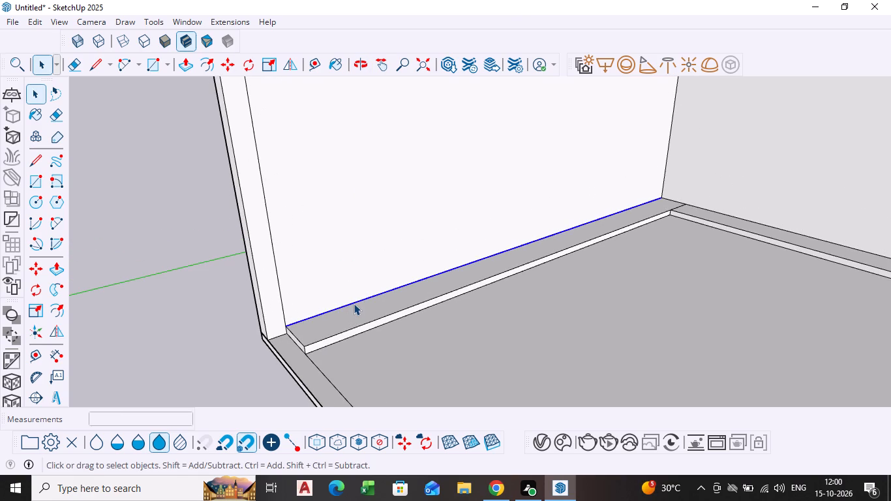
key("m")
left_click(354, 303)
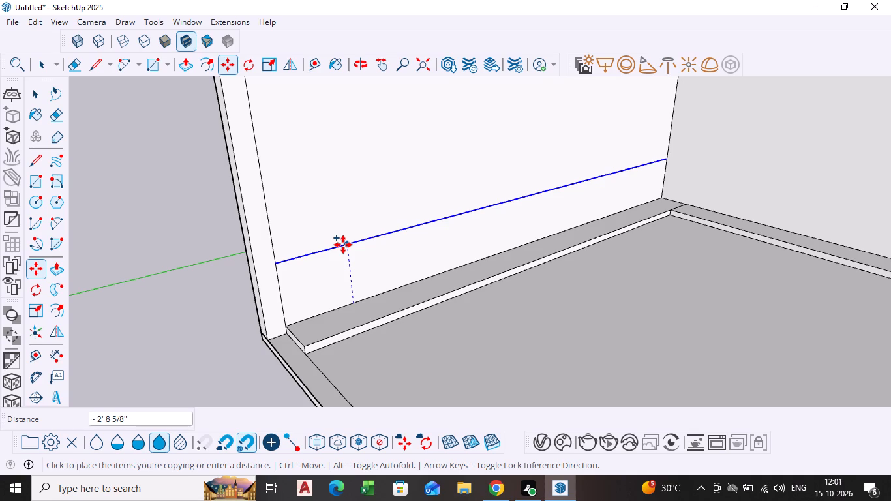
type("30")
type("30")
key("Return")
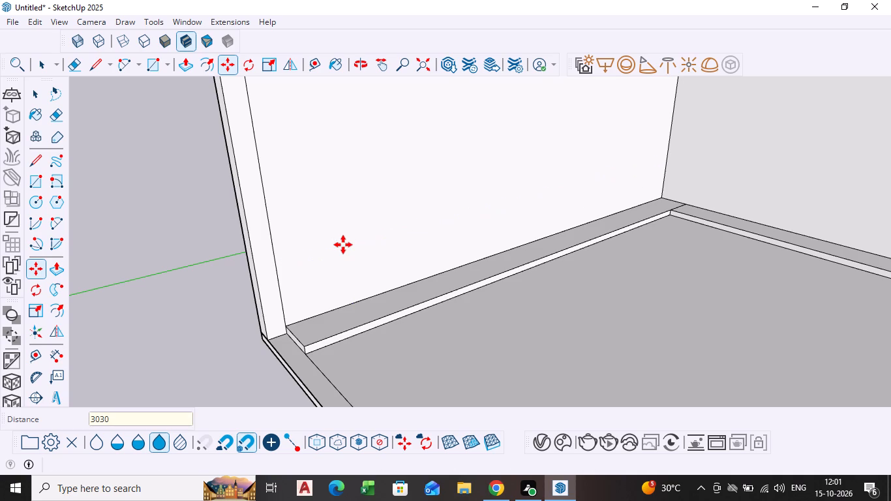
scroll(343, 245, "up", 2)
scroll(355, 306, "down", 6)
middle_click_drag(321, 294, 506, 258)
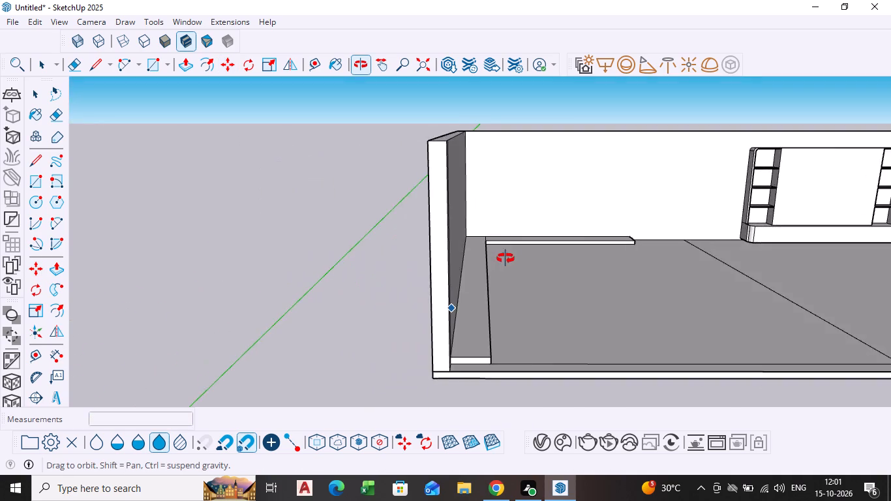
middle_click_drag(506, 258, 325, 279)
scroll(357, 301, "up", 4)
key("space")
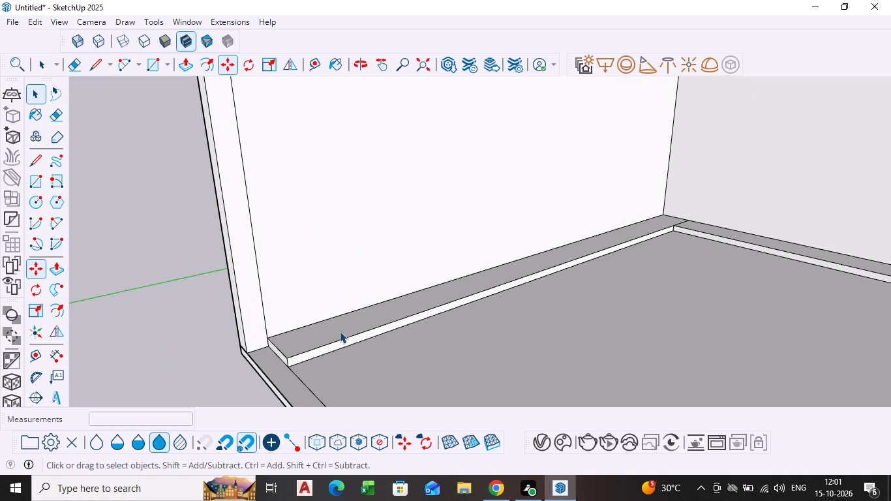
Copy the side wall platform's rear top edge 30" straight up the wall.
left_click(338, 314)
key("m")
left_click(338, 314)
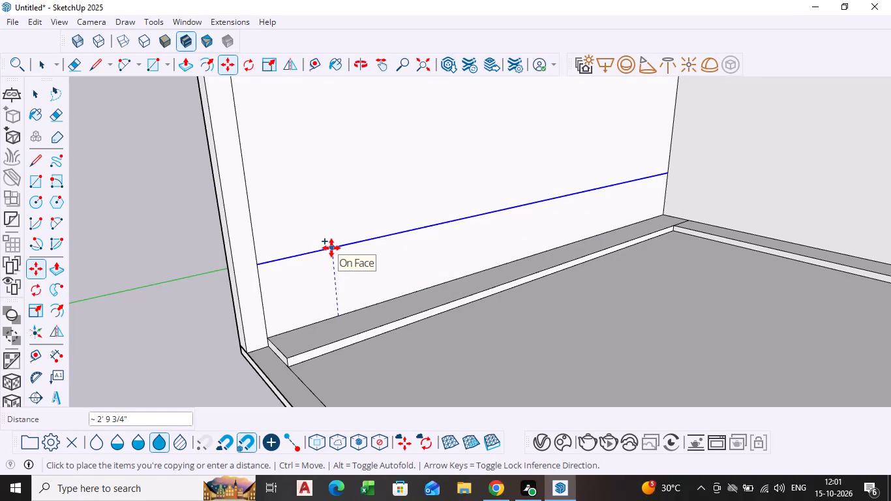
type("30")
key("Return")
key("space")
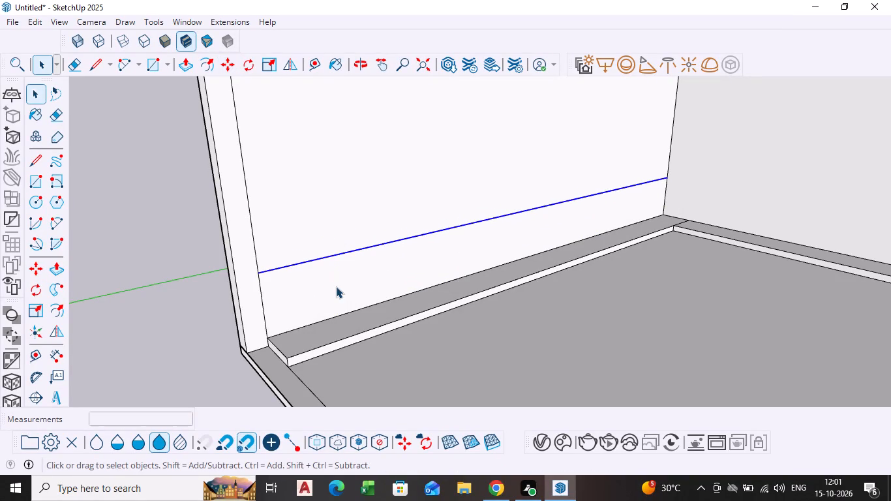
Push/Pull the 30" band on the side wall out 22", flush with the platform front, plus a further 4" overhang.
left_click(336, 286)
key("p")
left_click(336, 286)
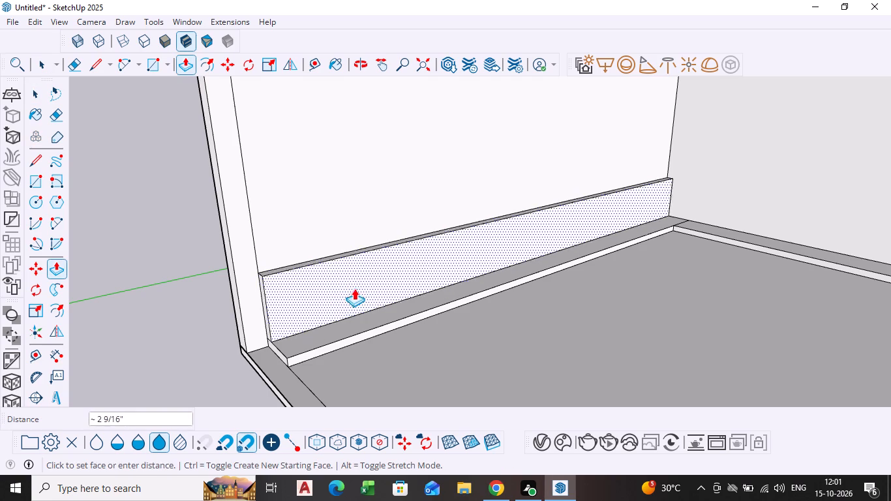
left_click(370, 291)
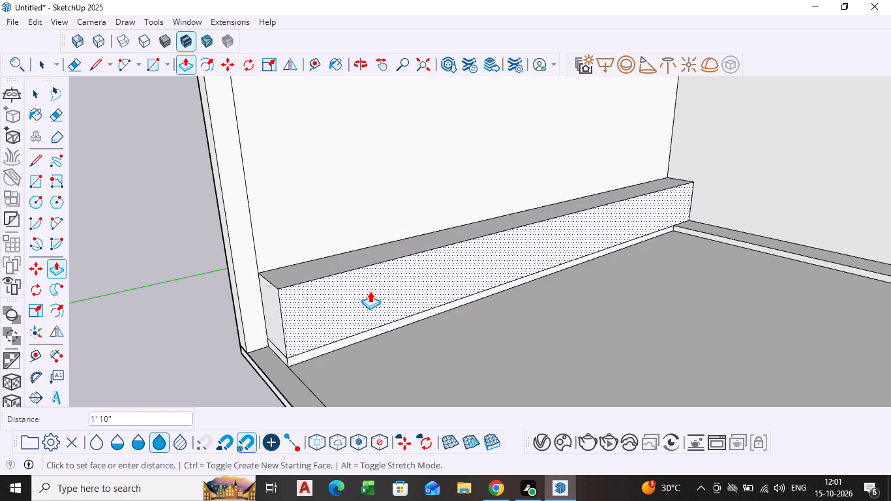
left_click(366, 299)
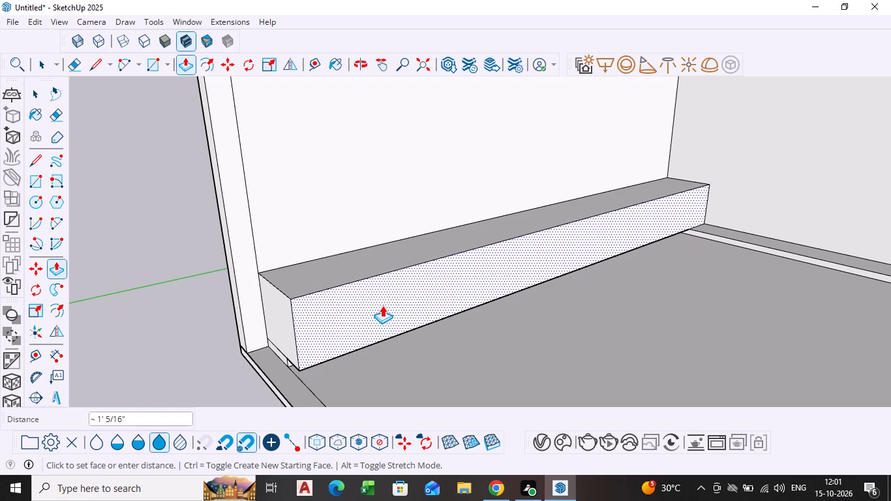
key("4")
key("Return")
middle_click_drag(384, 318, 375, 256)
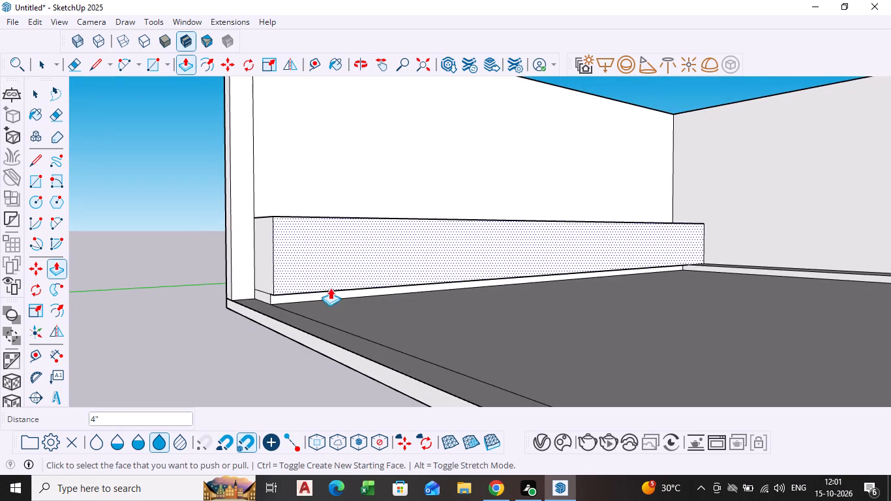
key("space")
left_click(179, 301)
Copy the back wall platform's rear top edge 2' 6" up the wall, level with the side wall block's top.
scroll(306, 279, "down", 2)
middle_click_drag(306, 279, 349, 341)
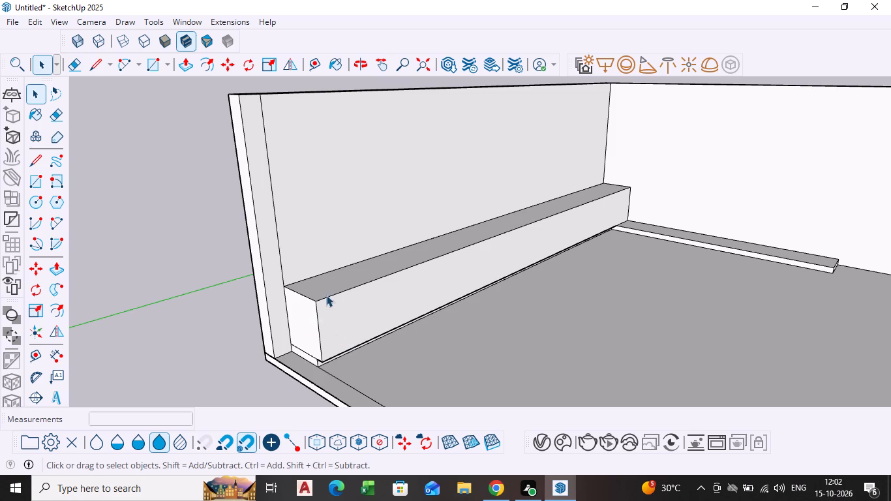
scroll(326, 295, "down", 2)
middle_click_drag(327, 286, 327, 347, "shift")
scroll(328, 339, "up", 4)
left_click(328, 331)
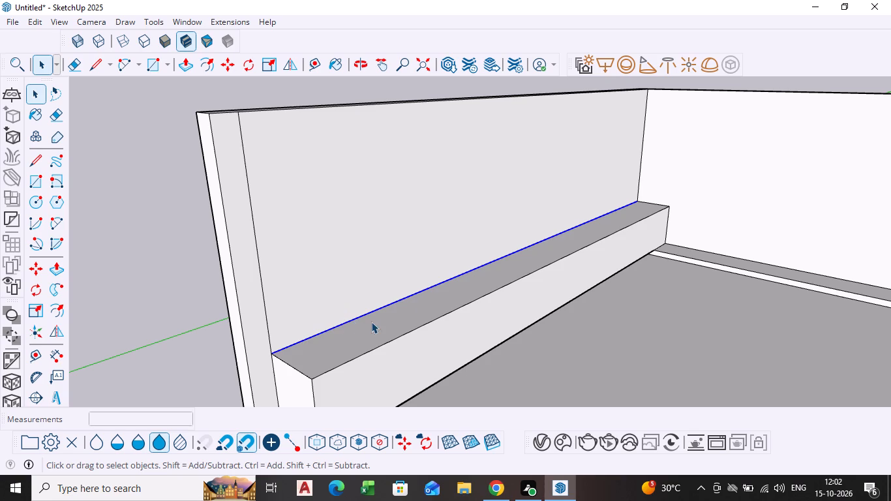
scroll(644, 322, "down", 3)
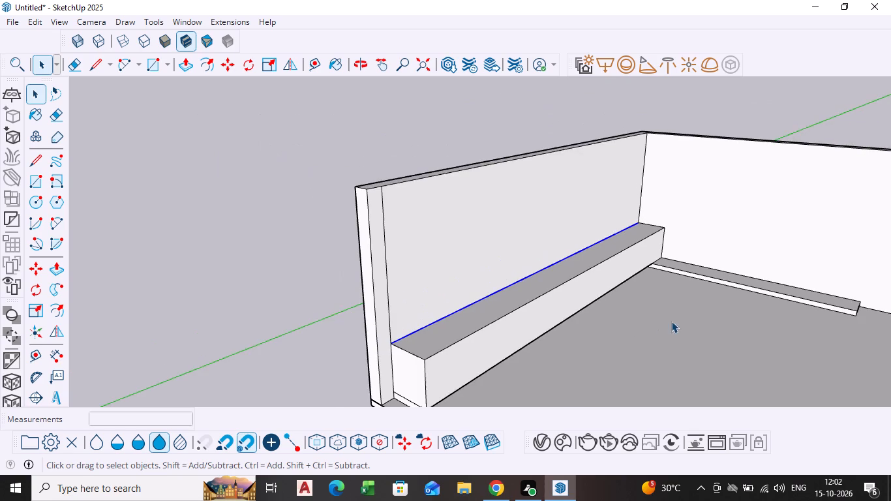
middle_click_drag(672, 320, 429, 327)
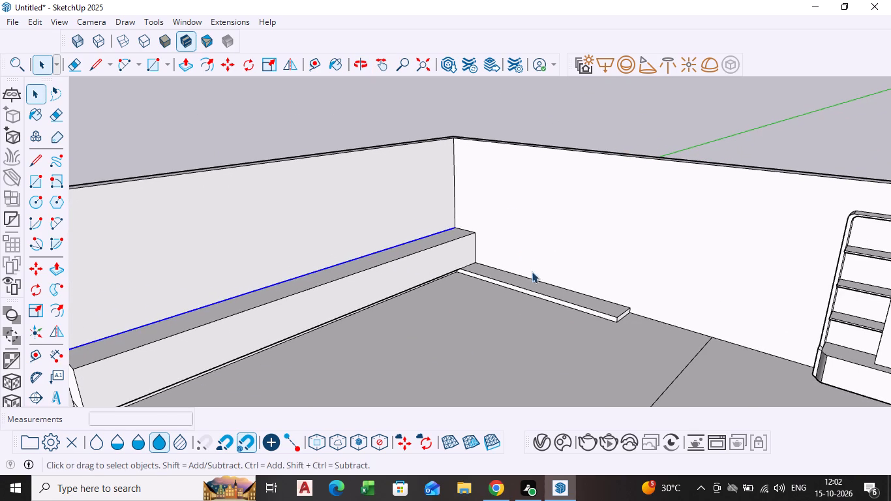
left_click(533, 277)
key("m")
left_click(533, 277)
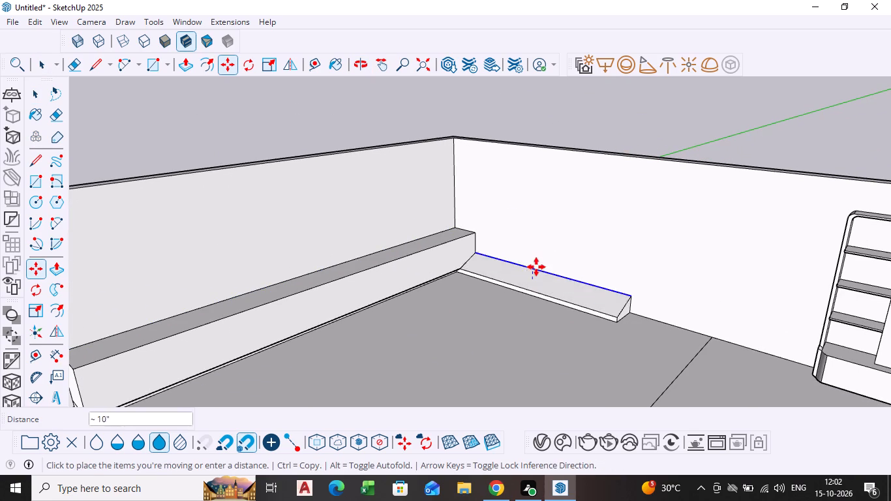
left_click(536, 245)
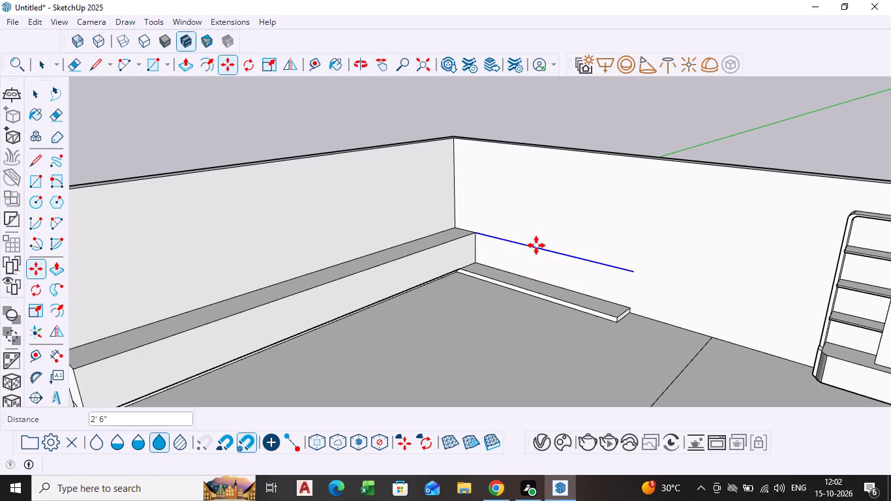
key("space")
Close off the band on the back wall with a vertical line from the platform's end corner to the copied edge.
scroll(611, 276, "up", 4)
key("l")
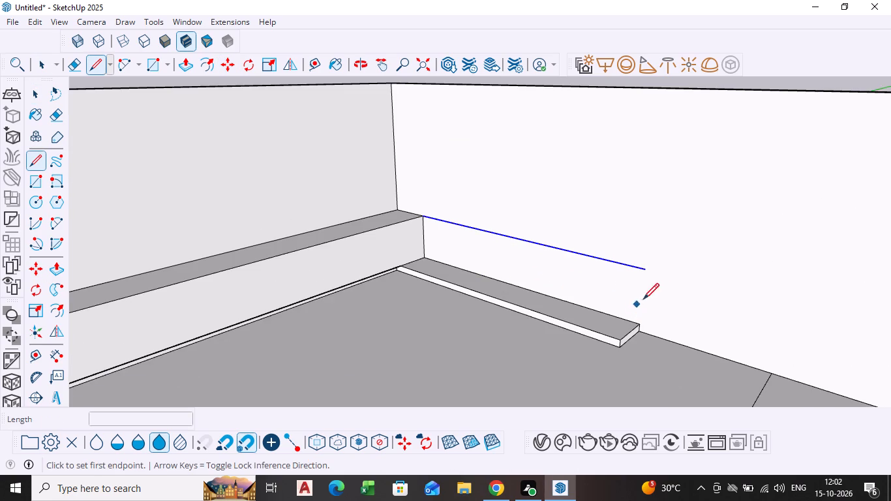
left_click(642, 324)
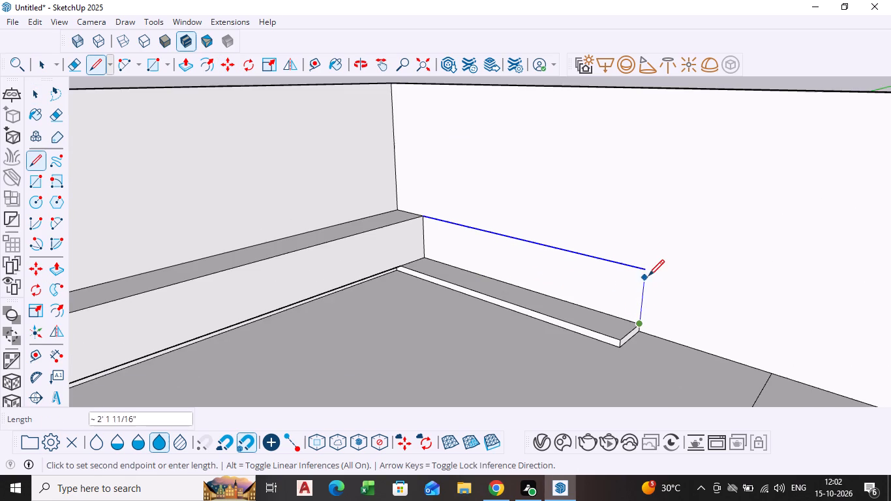
left_click(648, 273)
key("space")
Push/Pull the back wall band out 22", flush with the platform front, plus a further 4" overhang.
left_click(567, 292)
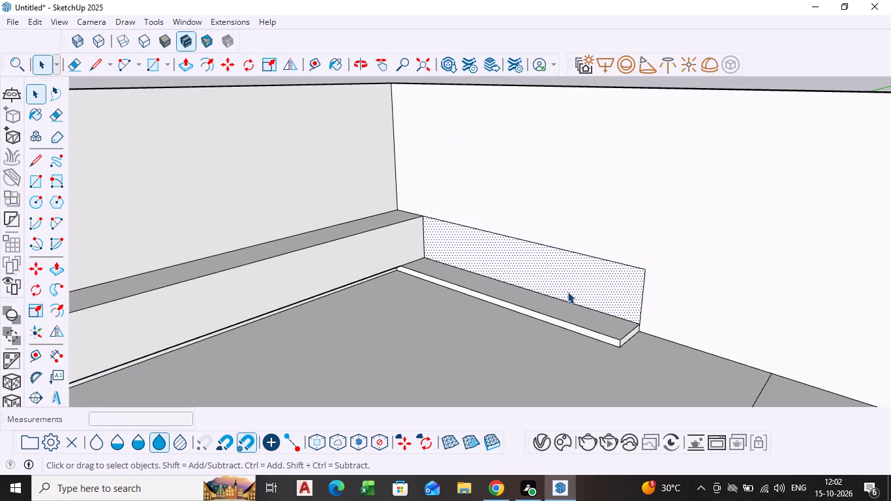
key("p")
left_click(567, 292)
left_click(517, 312)
scroll(515, 292, "up", 4)
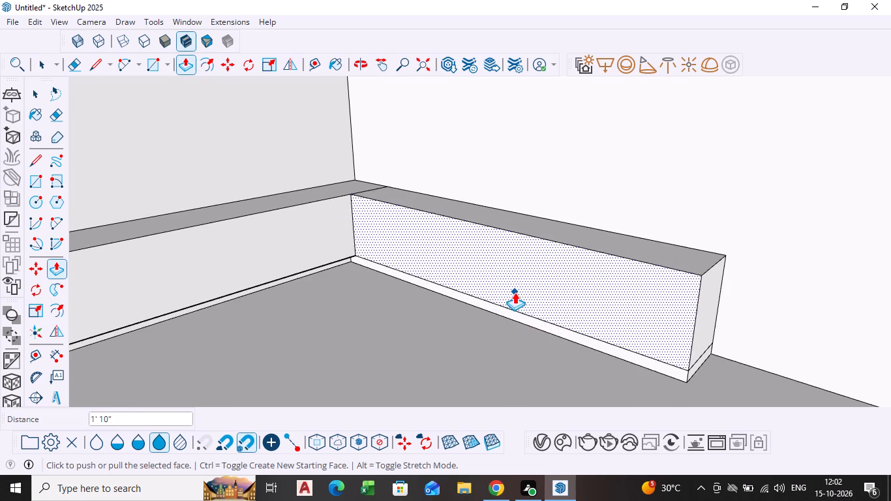
left_click(515, 292)
key("4")
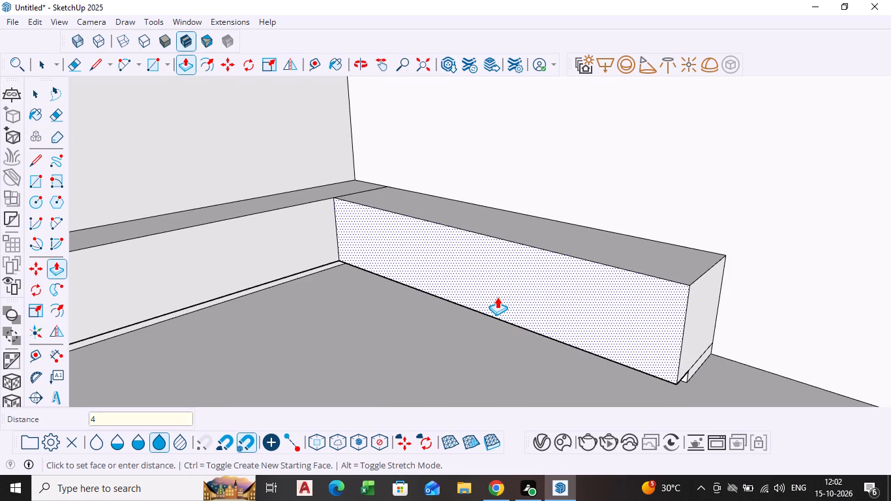
key("Return")
key("space")
Examine the L-shaped block and its recessed base along the side and back walls from several angles.
scroll(467, 309, "down", 4)
middle_click_drag(410, 299, 563, 262, "shift")
middle_click_drag(541, 291, 488, 280)
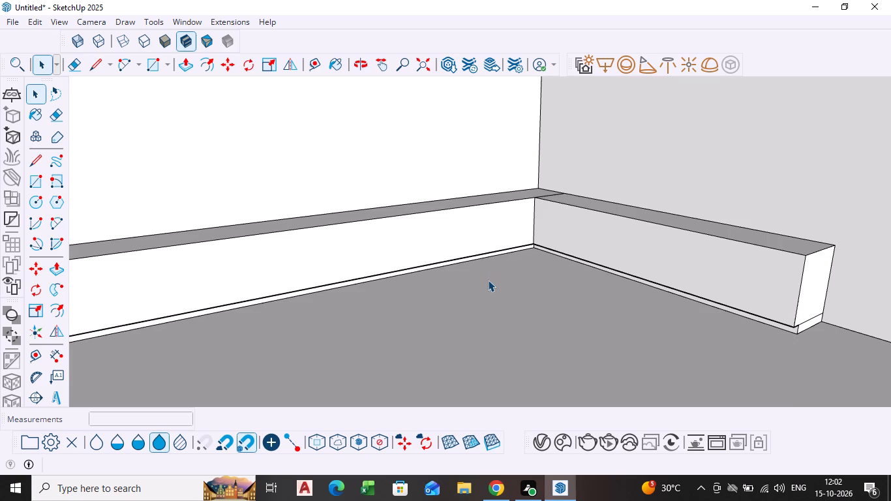
scroll(281, 295, "down", 4)
middle_click_drag(286, 290, 482, 204, "shift")
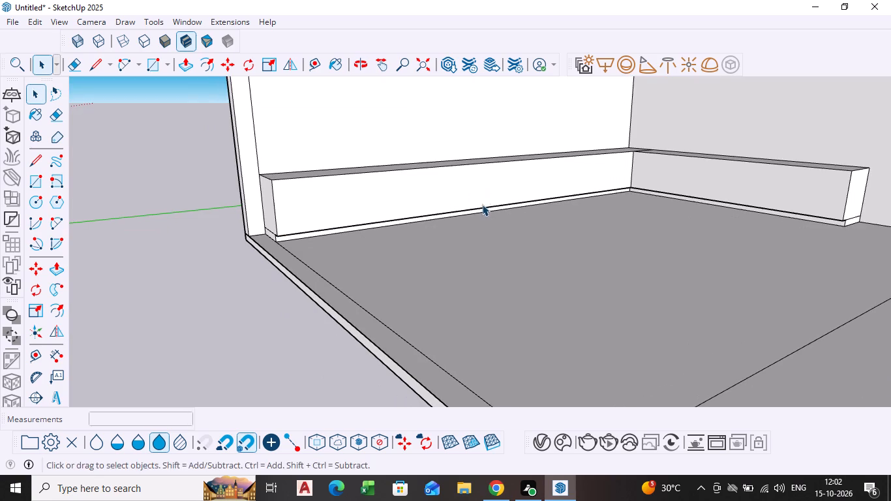
middle_click_drag(535, 155, 500, 201, "shift")
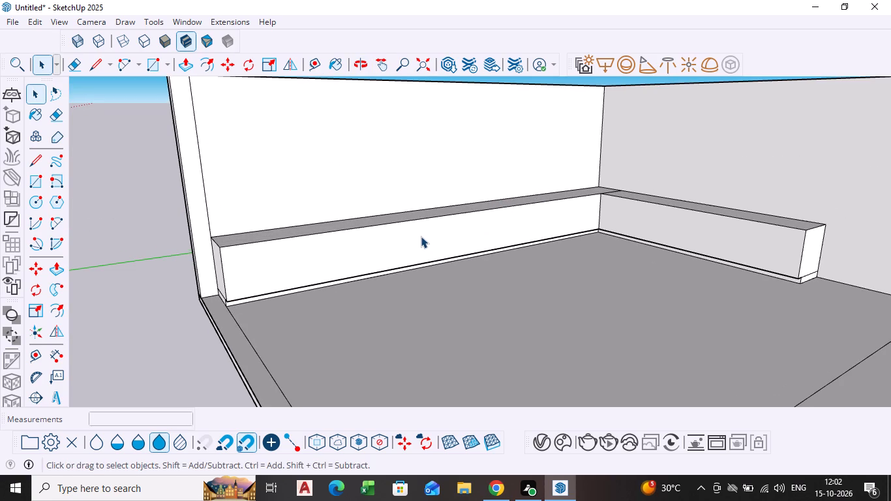
scroll(437, 204, "down", 4)
middle_click_drag(444, 278, 553, 295)
scroll(166, 338, "up", 4)
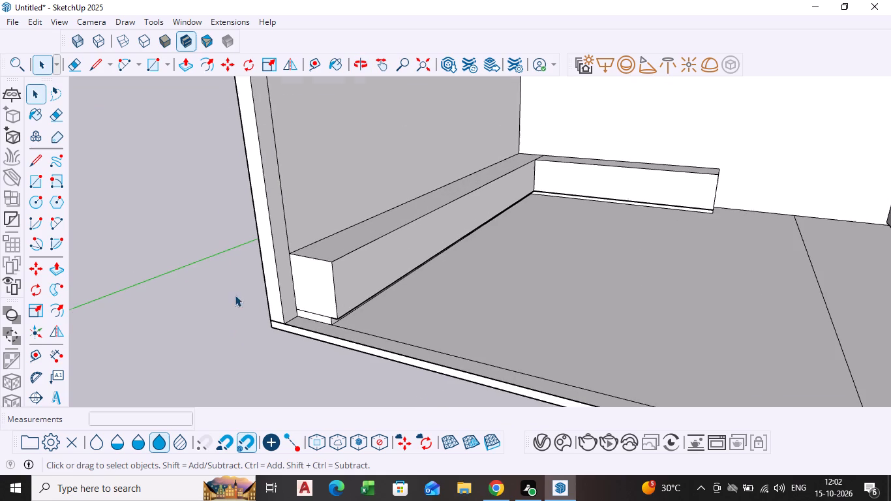
Push/Pull the front end face of the side wall block back along the wall by about 8' 10".
left_click(320, 285)
key("p")
left_click(320, 285)
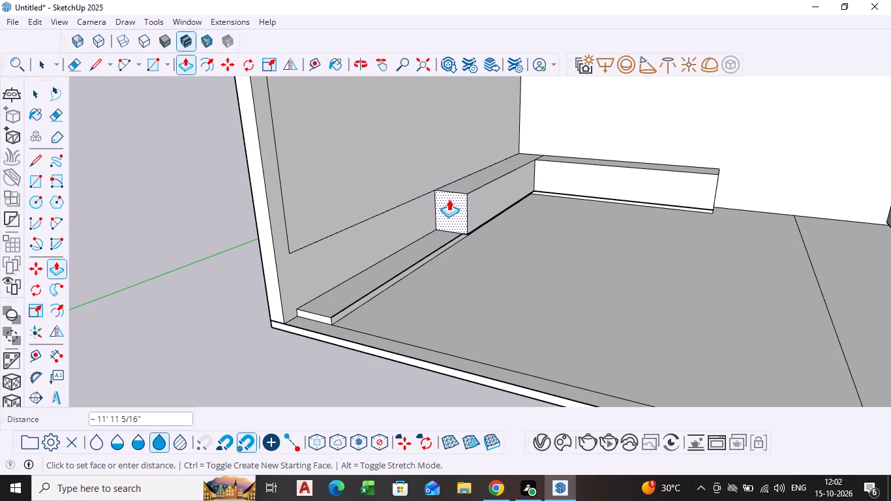
left_click(423, 209)
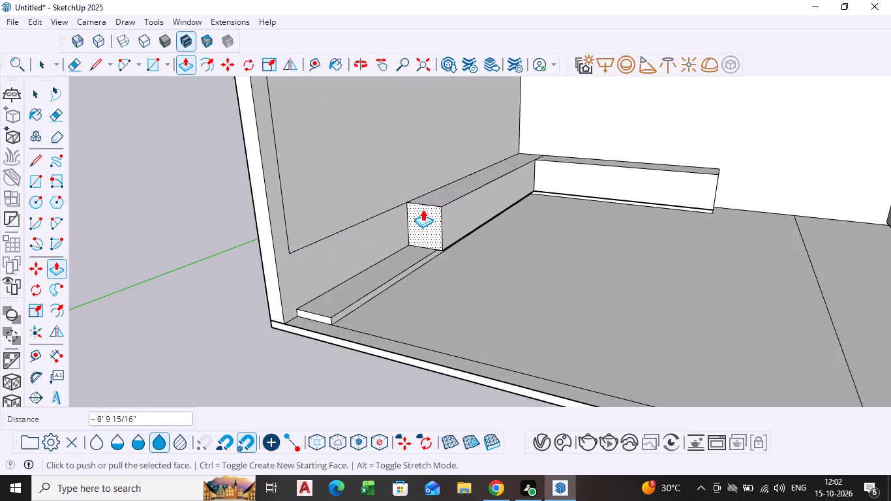
key("space")
Push/Pull the end face of the recessed base under the side wall block back by the same distance.
scroll(309, 320, "up", 3)
left_click(312, 311)
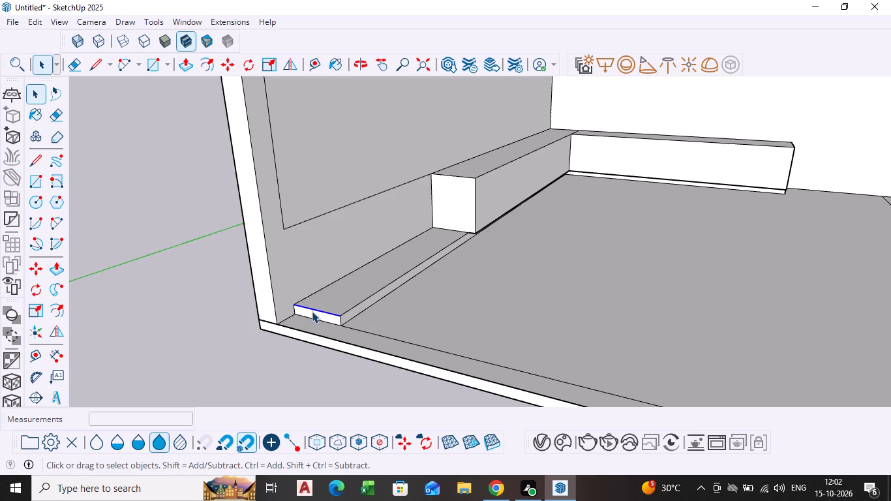
left_click(311, 315)
key("p")
double_click(311, 315)
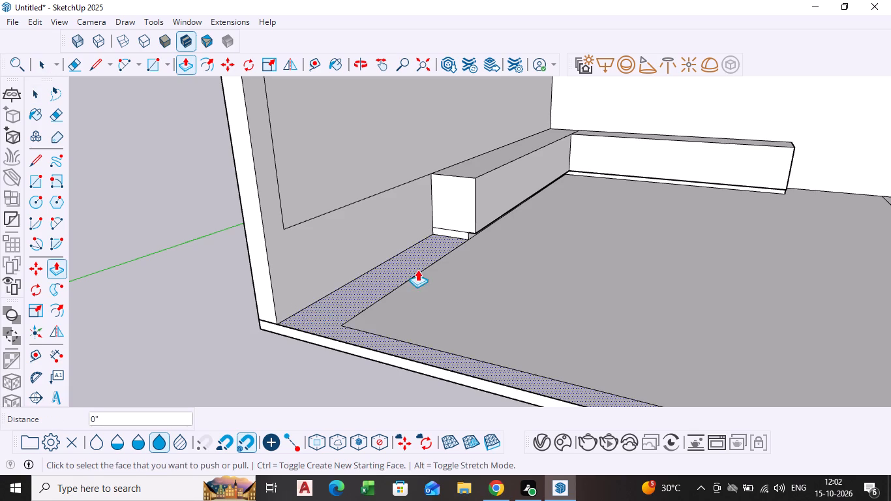
scroll(502, 228, "up", 4)
key("space")
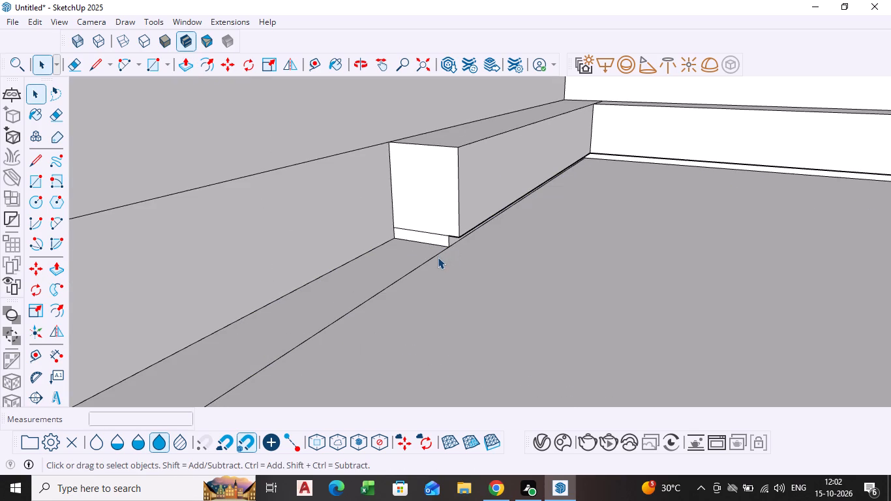
Push/Pull the side wall block's front end face outward along the wall by about 1' 1".
scroll(463, 255, "down", 2)
scroll(569, 249, "down", 3)
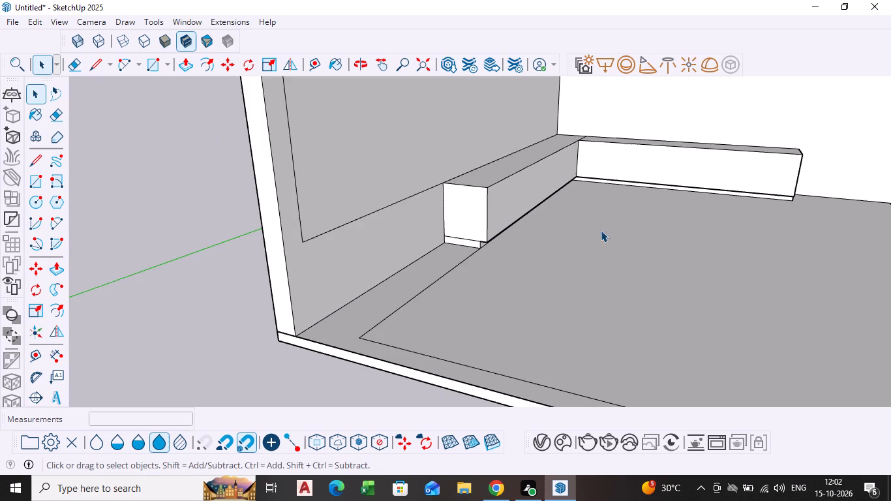
middle_click_drag(653, 224, 522, 261, "shift")
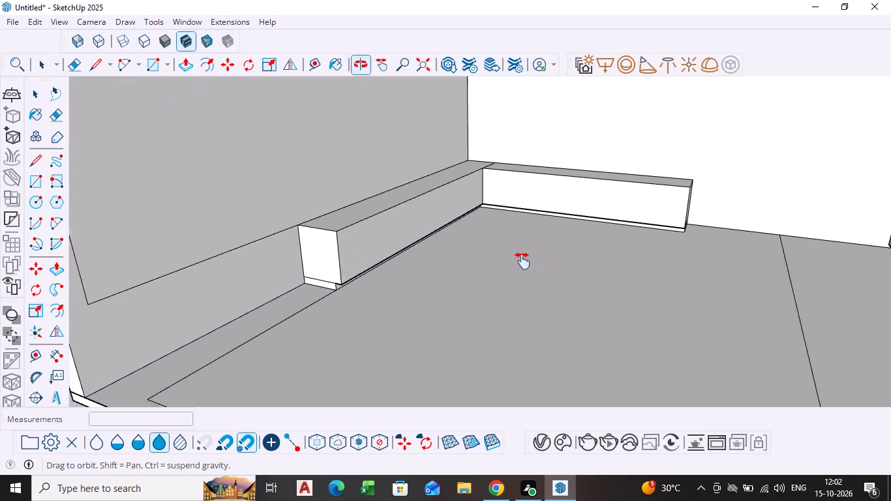
middle_click_drag(522, 261, 504, 261, "shift")
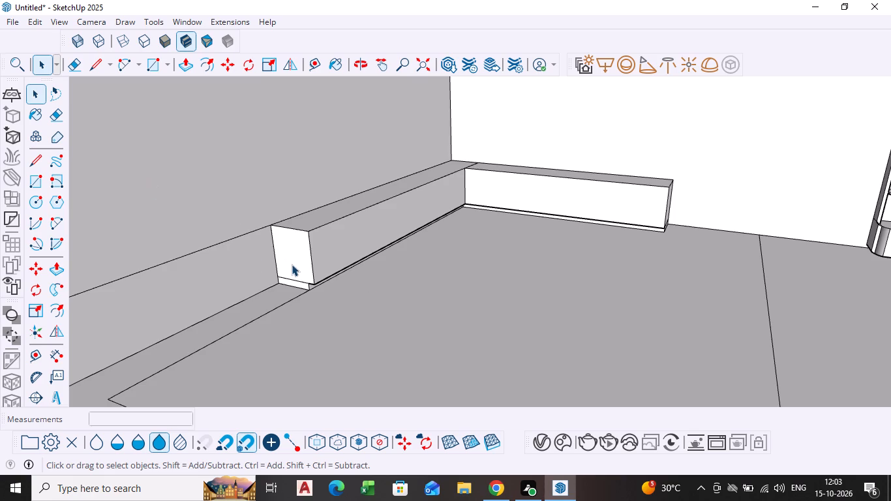
scroll(397, 264, "down", 3)
middle_click_drag(402, 261, 335, 266, "shift")
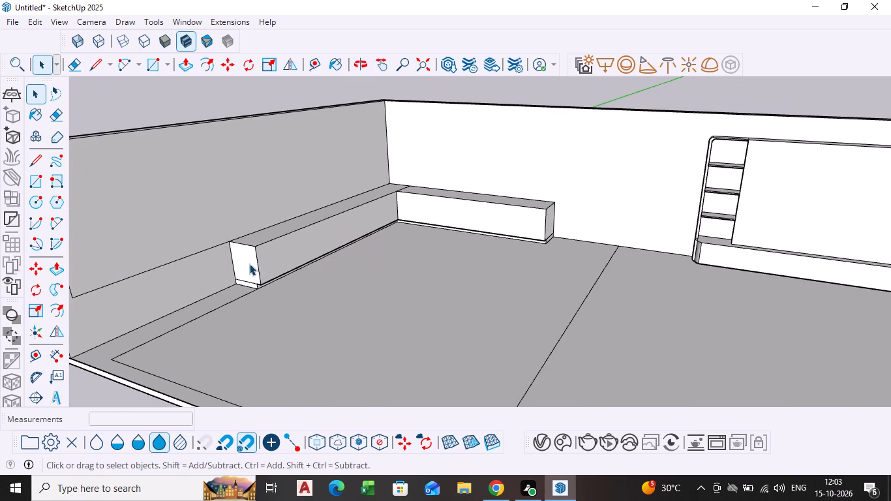
left_click(249, 264)
key("p")
left_click(249, 264)
left_click(234, 268)
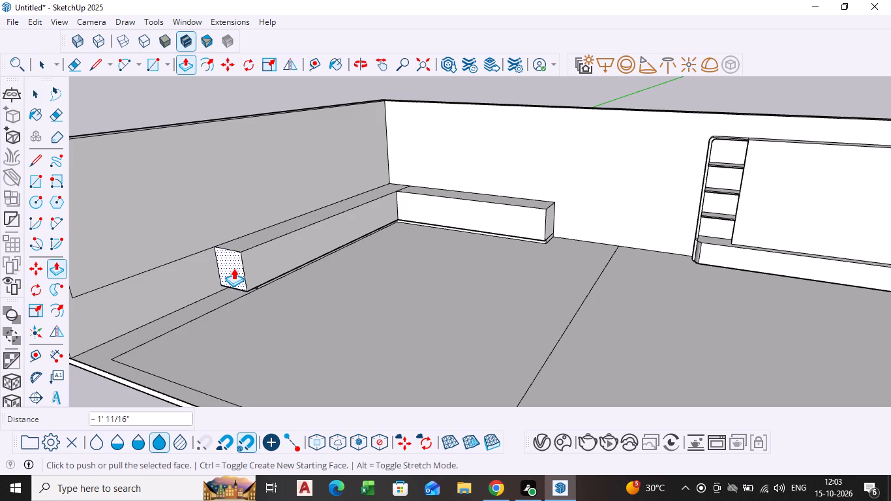
key("space")
Extend the end face of the recessed base under the side wall block outward by the same distance.
middle_click_drag(269, 297, 260, 262)
scroll(258, 270, "up", 6)
middle_click_drag(251, 277, 247, 268)
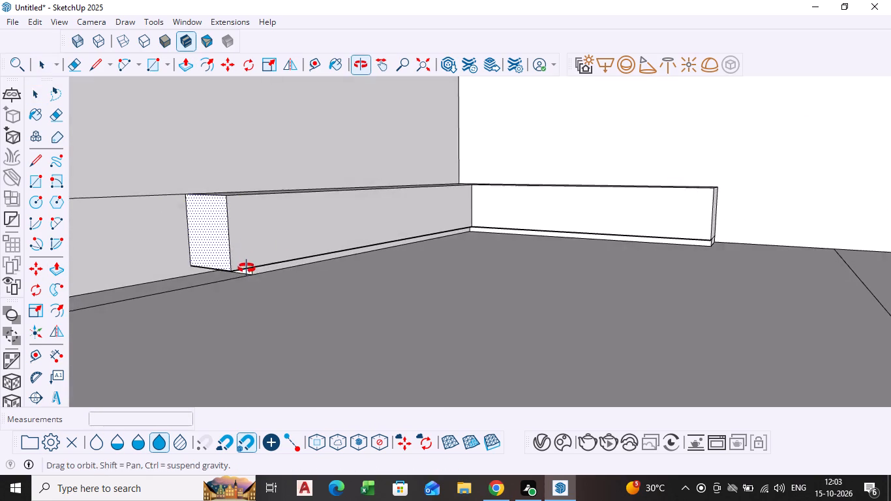
middle_click_drag(247, 268, 247, 266)
scroll(247, 266, "up", 6)
left_click(247, 269)
key("p")
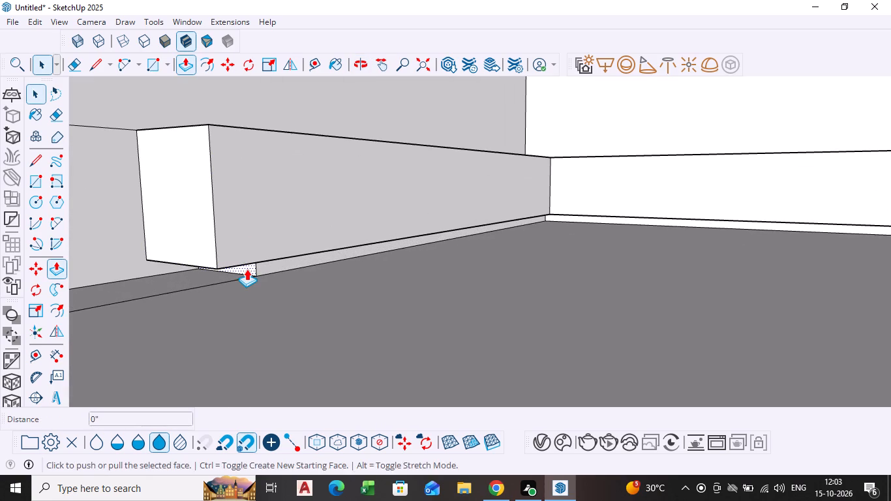
double_click(247, 269)
key("space")
left_click(339, 302)
Delete the seam line between the side wall and back wall block tops at the inner corner.
scroll(342, 305, "down", 7)
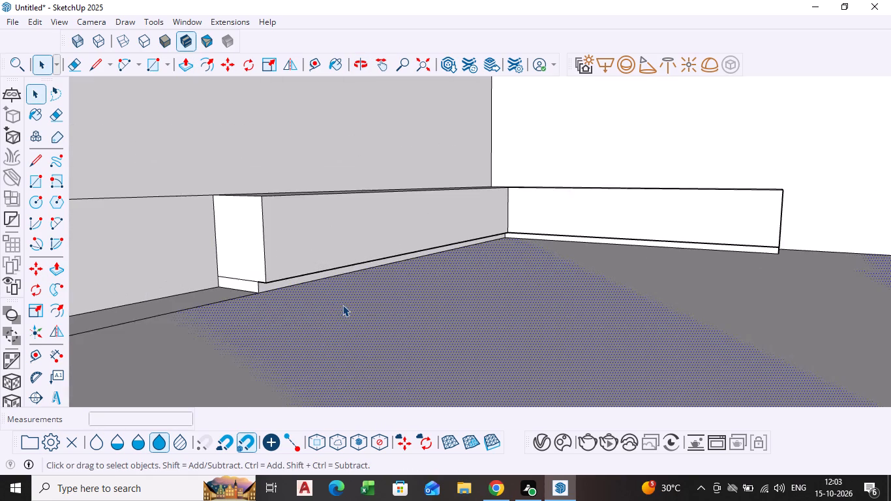
scroll(342, 305, "down", 2)
middle_click_drag(342, 305, 355, 369)
scroll(419, 267, "down", 3)
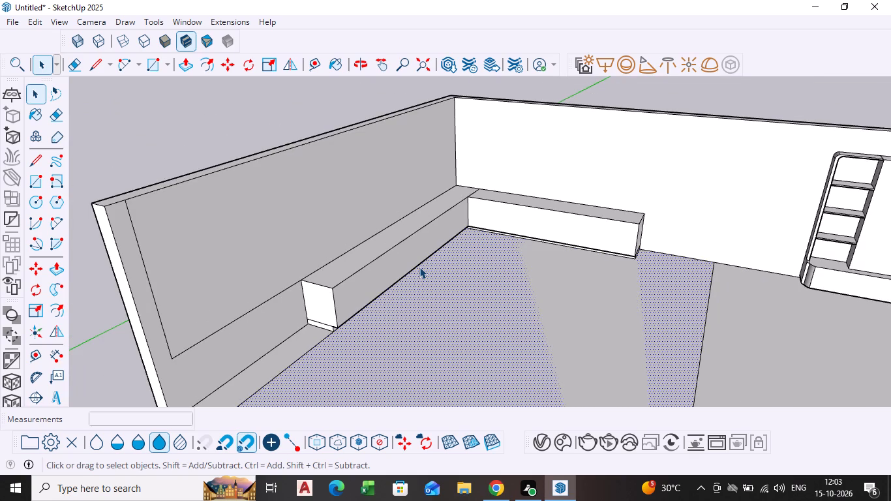
scroll(483, 208, "up", 5)
middle_click_drag(464, 190, 457, 242)
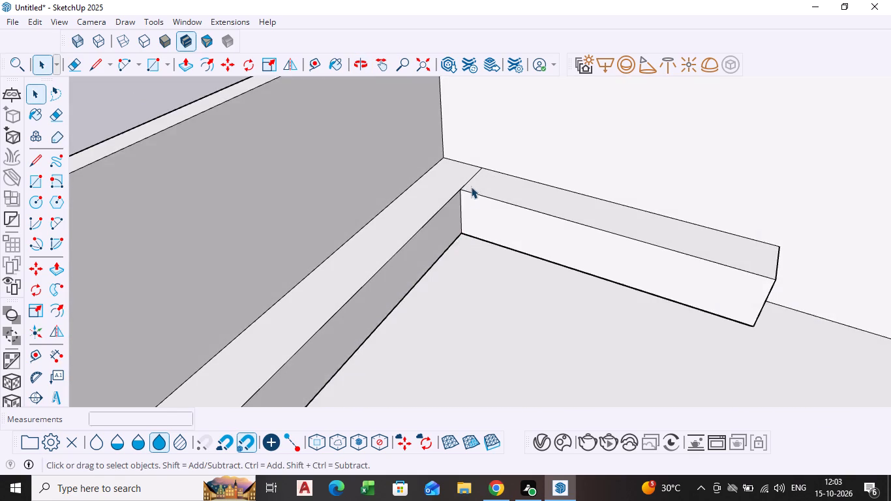
scroll(472, 184, "up", 5)
left_click(466, 179)
key("Delete")
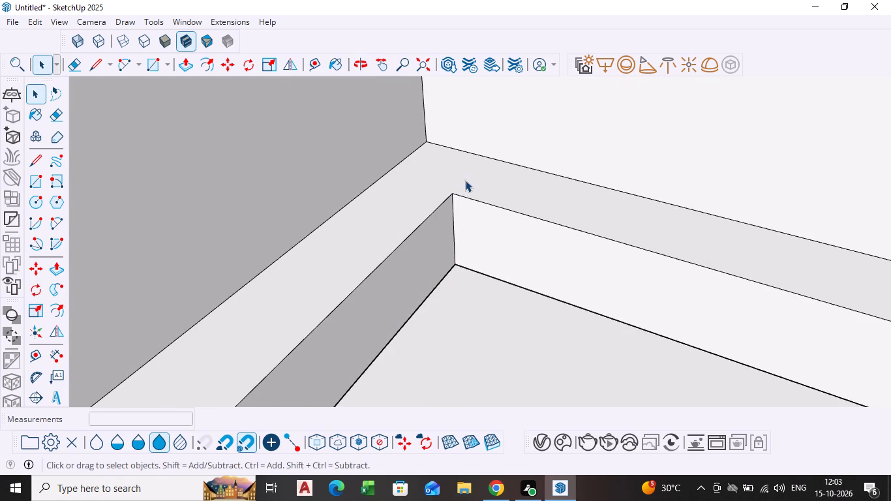
Push/Pull the side wall block's front end face back toward the corner to shorten the block further.
scroll(451, 213, "down", 16)
middle_click_drag(470, 247, 457, 211, "shift")
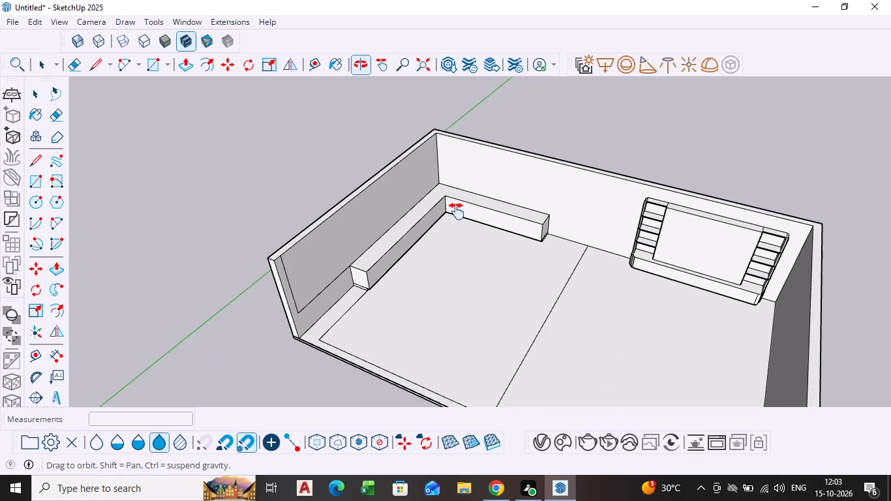
middle_click_drag(457, 211, 455, 207, "shift")
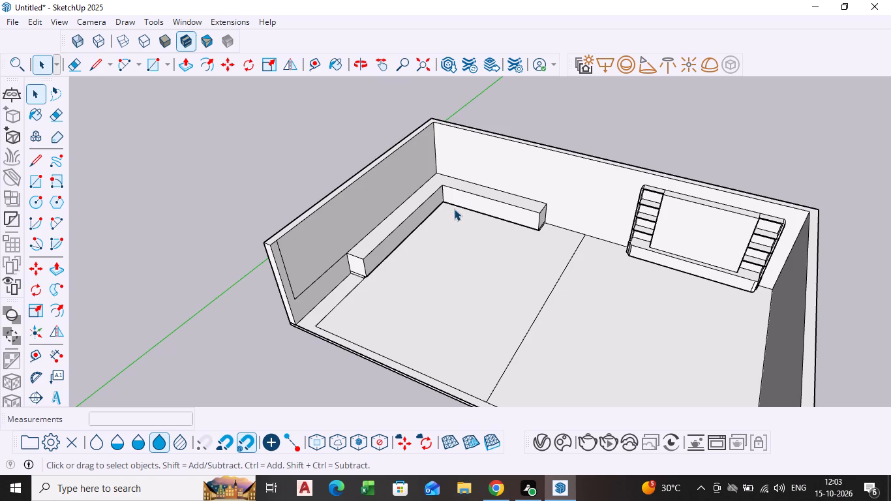
scroll(348, 281, "up", 2)
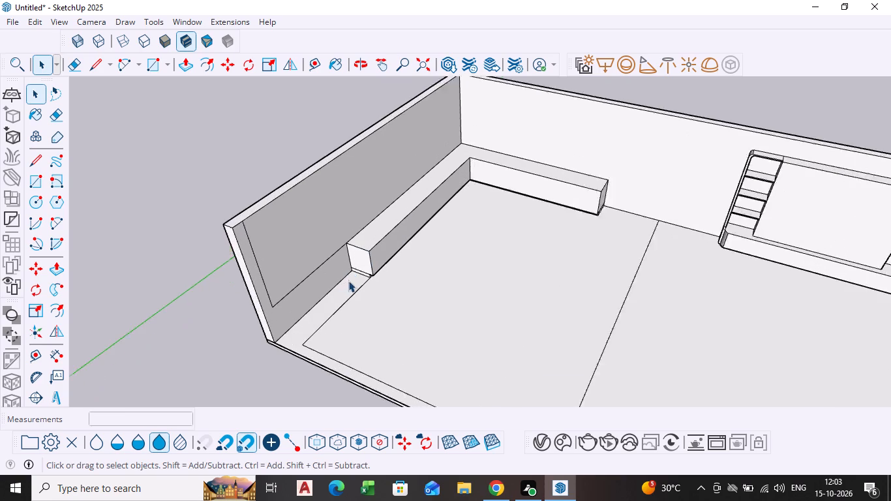
scroll(348, 281, "up", 5)
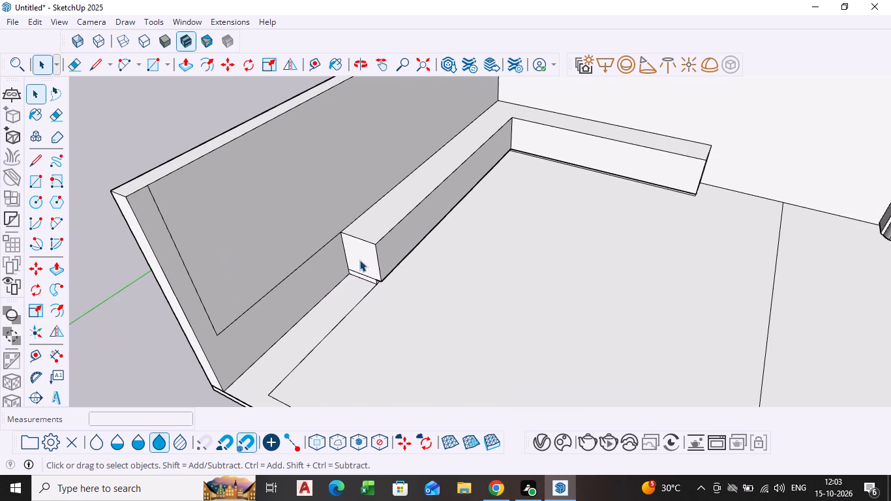
middle_click_drag(380, 250, 357, 232)
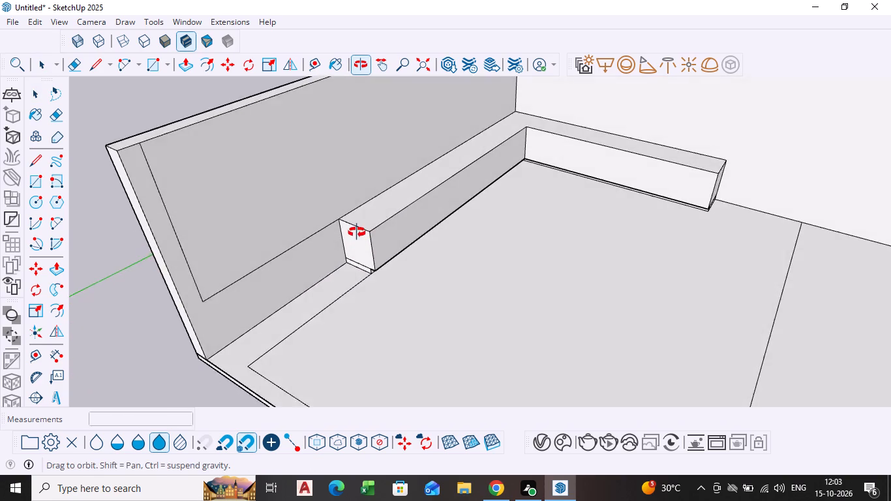
middle_click_drag(357, 232, 356, 225)
scroll(356, 234, "up", 4)
left_click(356, 234)
key("p")
left_click(356, 234)
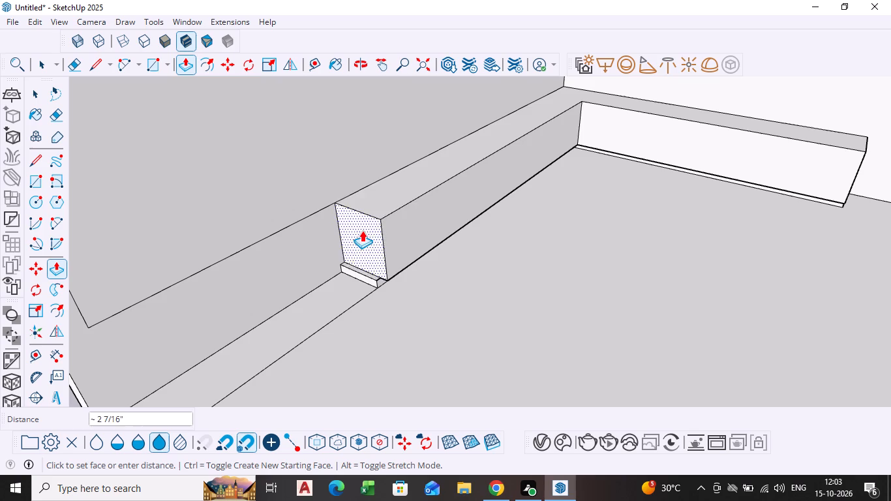
left_click(410, 206)
key("space")
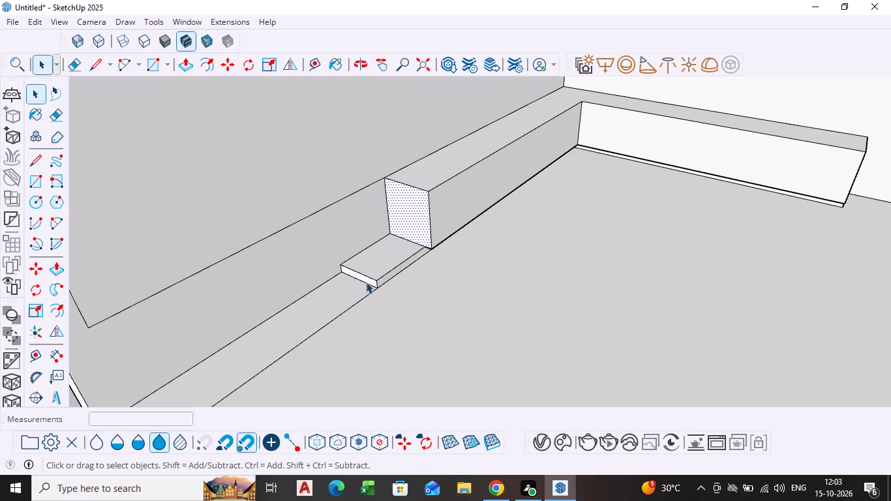
Push/Pull the exposed end face of the recessed base back by the same distance as the block above.
left_click(367, 277)
left_click(367, 278)
scroll(367, 278, "up", 4)
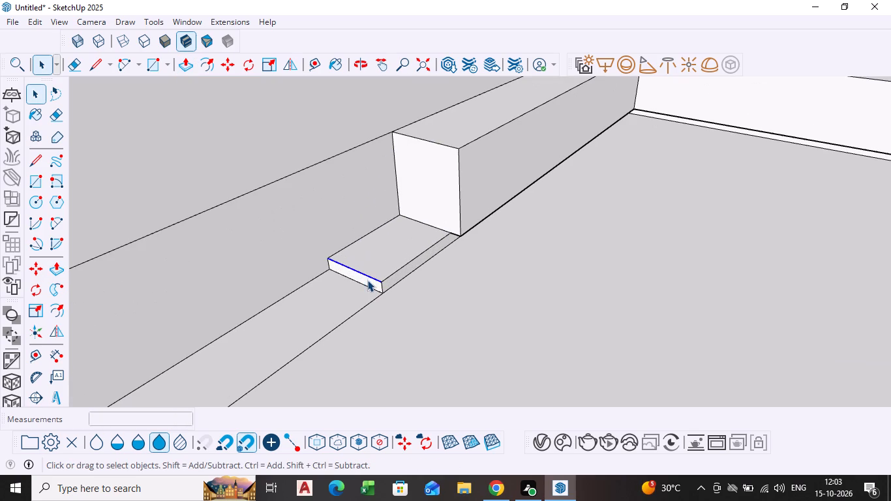
left_click(367, 281)
key("p")
double_click(367, 281)
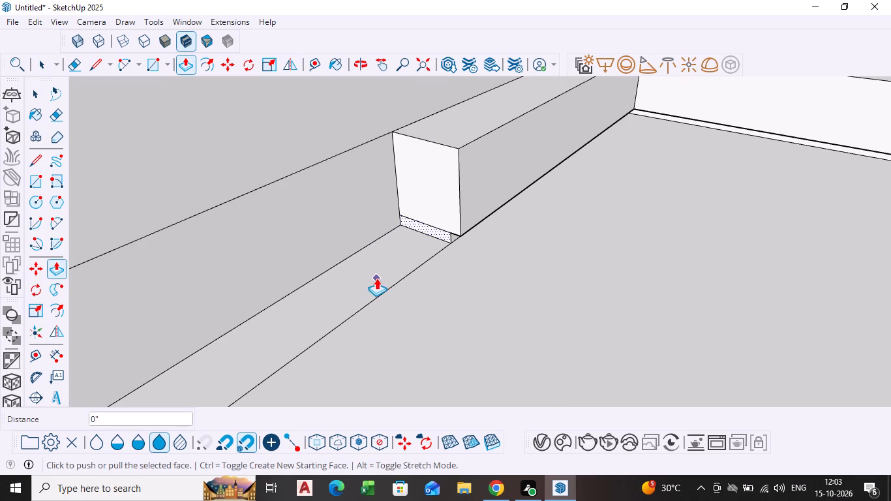
key("space")
left_click(500, 317)
Draw a 10' vertical line on the back wall from the floor dividing line's end to the wall's top edge.
scroll(500, 317, "down", 10)
scroll(564, 309, "down", 4)
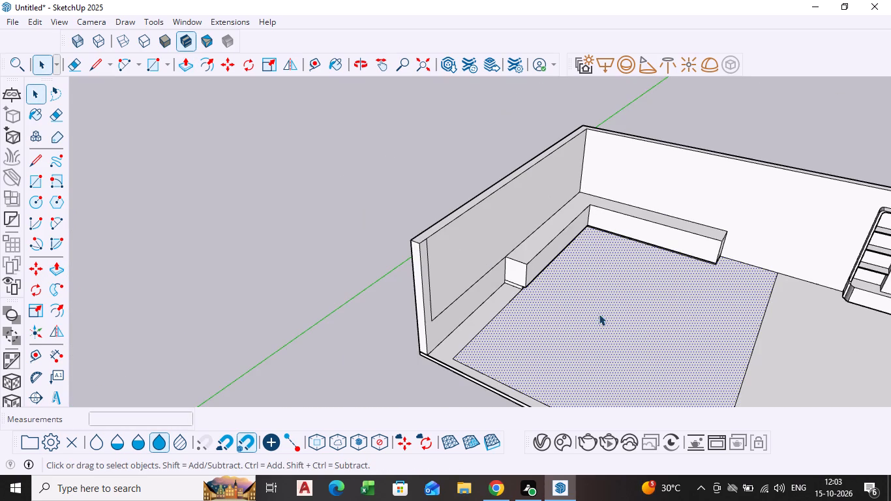
scroll(648, 322, "down", 1)
middle_click_drag(645, 322, 576, 299, "shift")
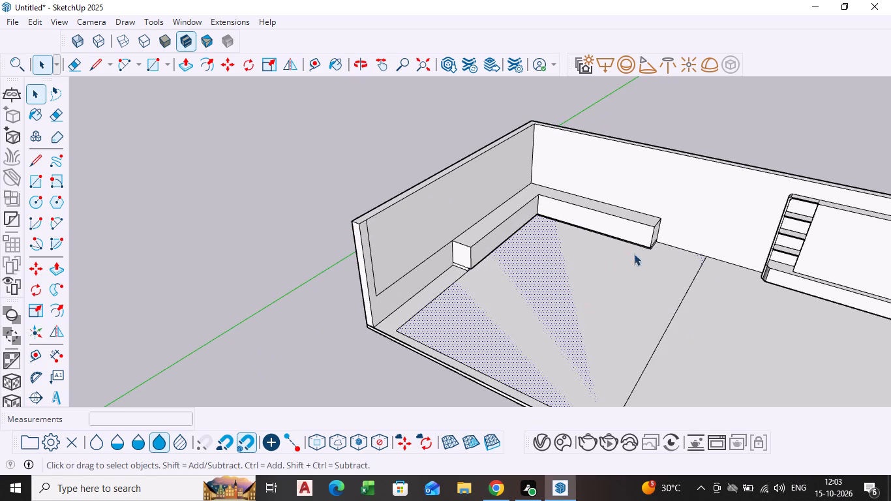
middle_click_drag(726, 224, 726, 205)
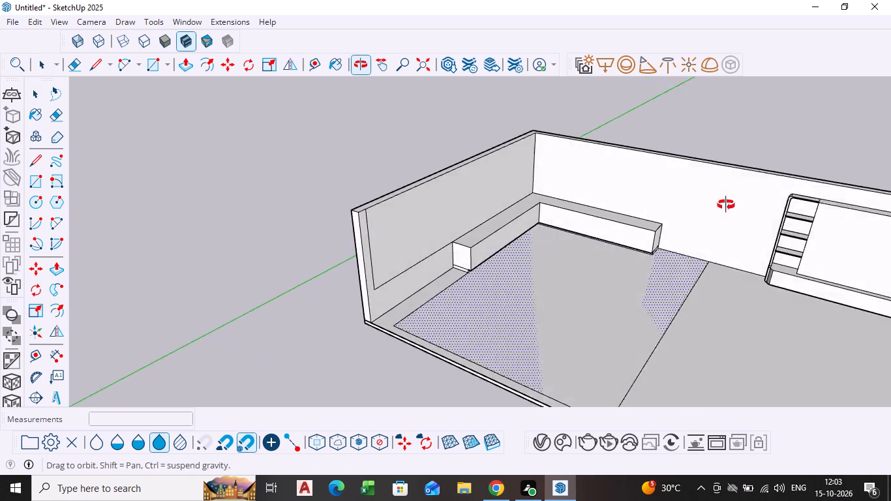
middle_click_drag(726, 205, 821, 183)
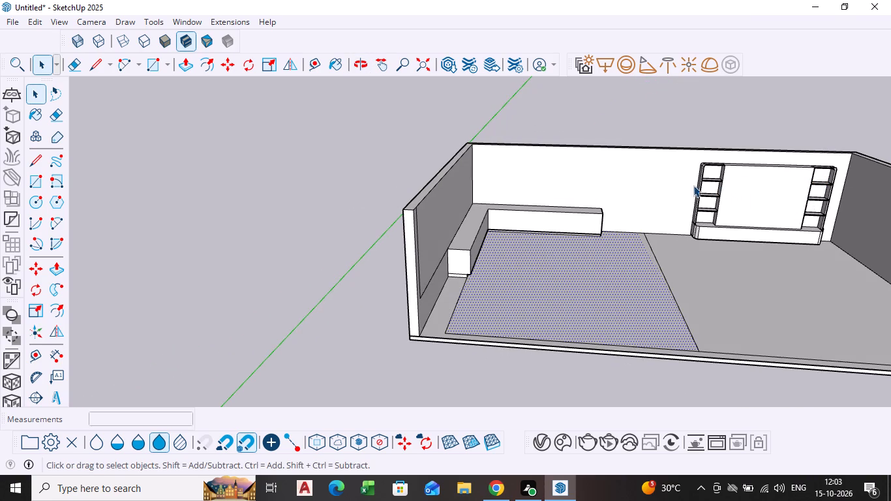
middle_click_drag(667, 187, 577, 234, "shift")
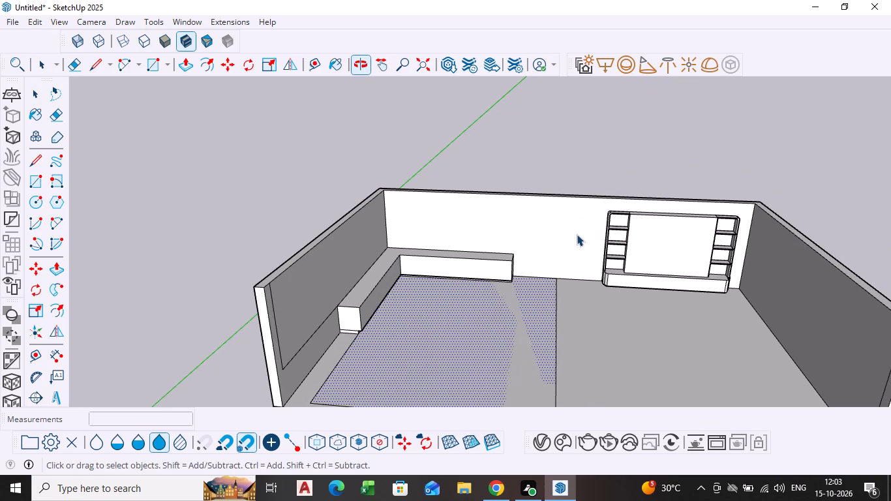
middle_click_drag(559, 275, 554, 264)
scroll(555, 269, "up", 4)
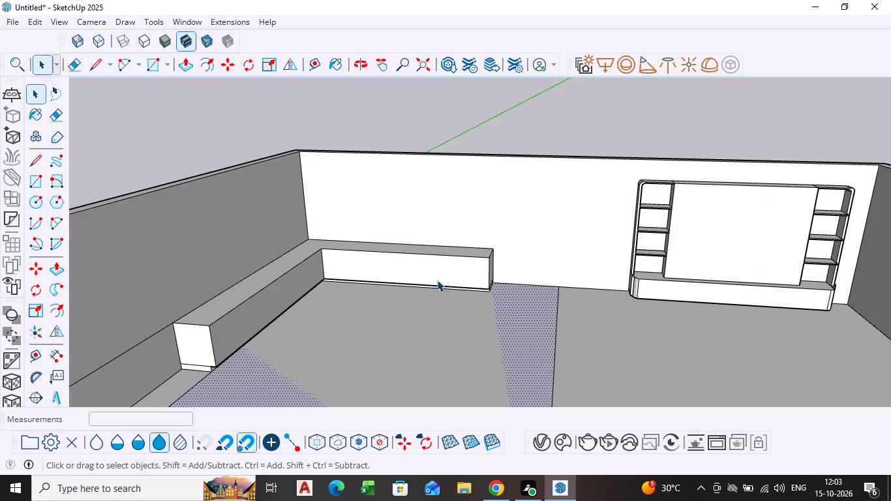
left_click(37, 170)
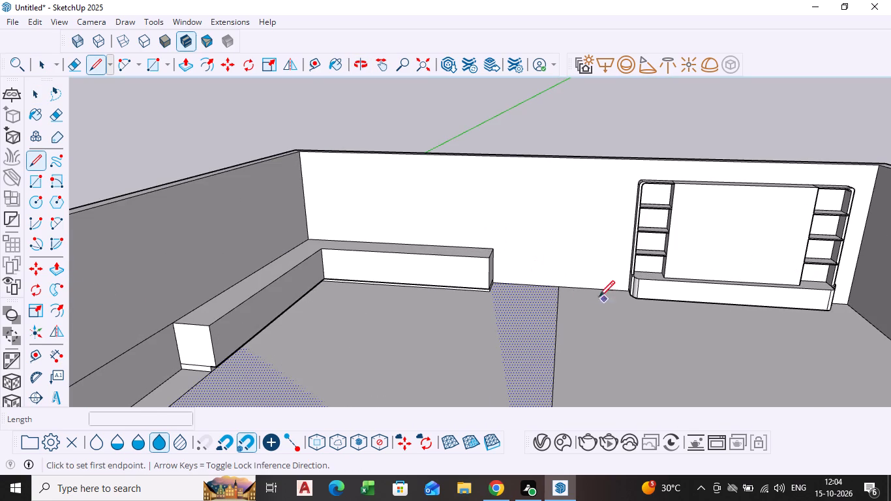
left_click(562, 289)
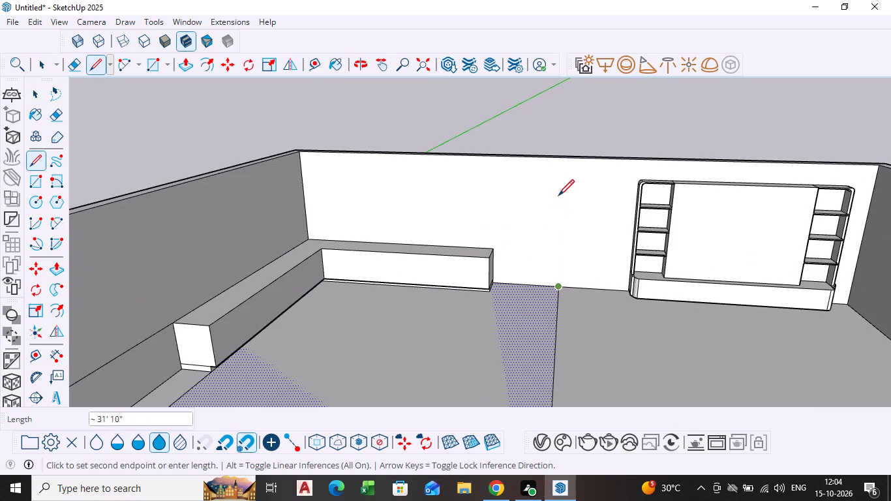
left_click(564, 160)
key("space")
Copy the vertical back wall line 9" along the wall toward the low cabinet.
middle_click_drag(556, 272, 644, 275)
left_click(536, 245)
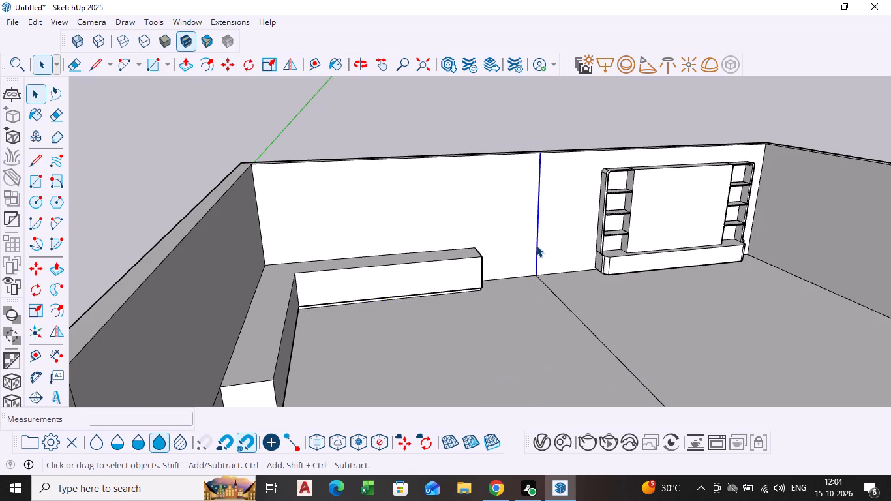
scroll(538, 249, "up", 7)
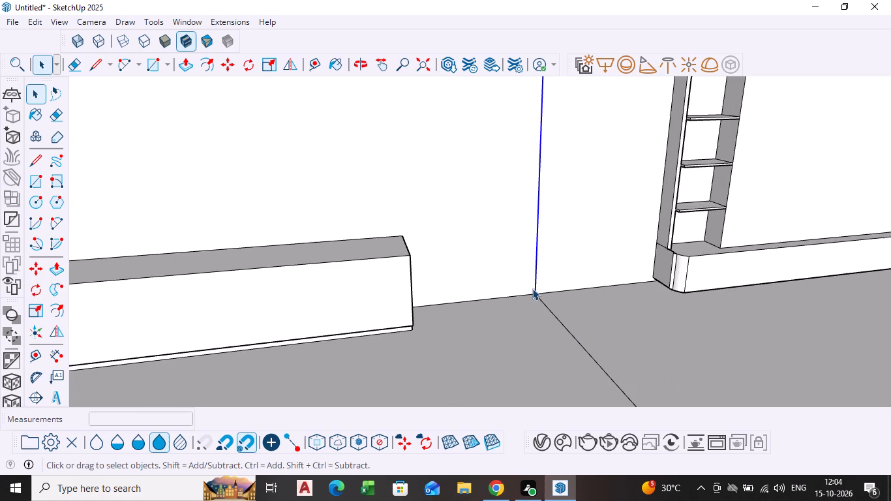
key("m")
left_click(534, 290)
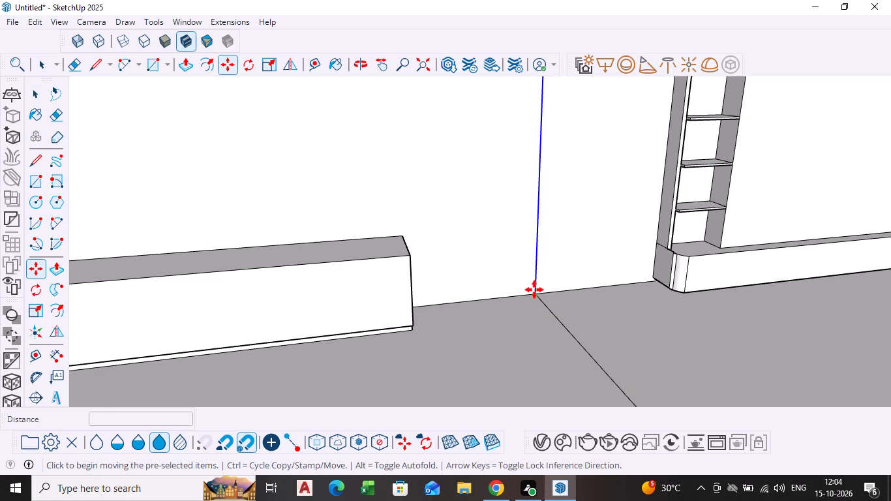
key("9")
key("Return")
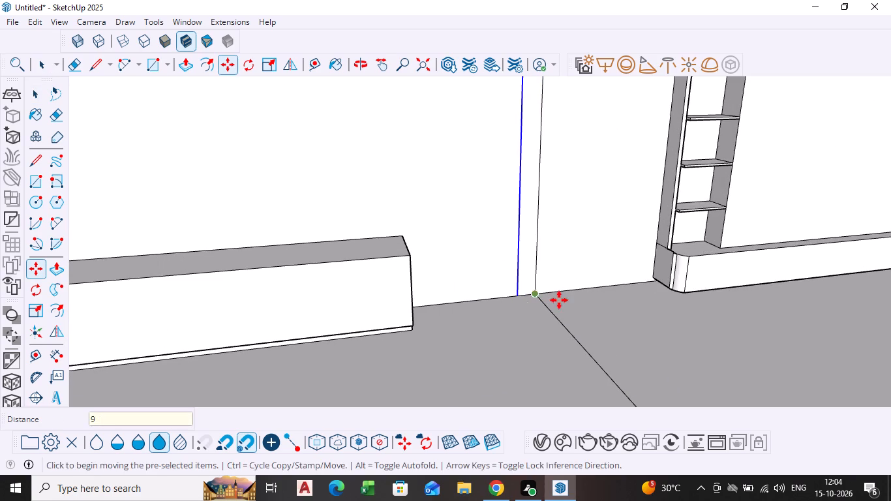
key("space")
Push/Pull the narrow strip between the two vertical lines 2' 2" out from the back wall to form a full-height partition.
scroll(563, 302, "down", 5)
middle_click_drag(562, 305, 541, 309)
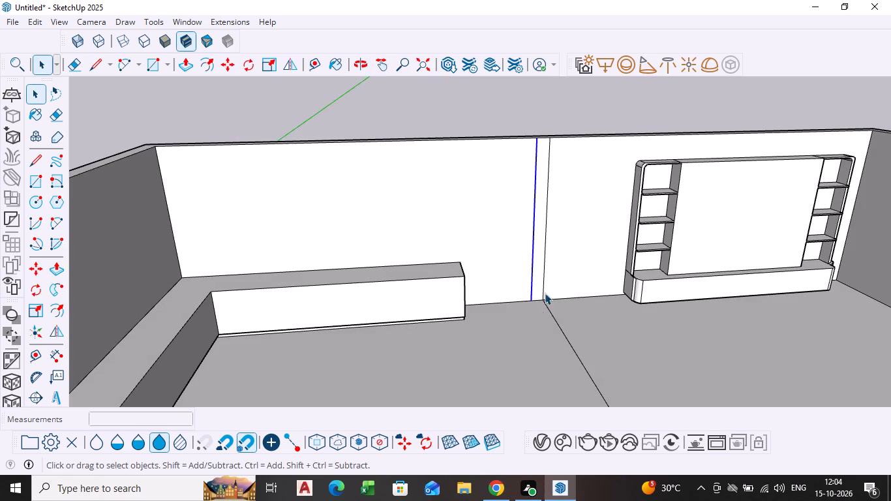
scroll(552, 258, "up", 4)
left_click(531, 270)
scroll(532, 273, "down", 5)
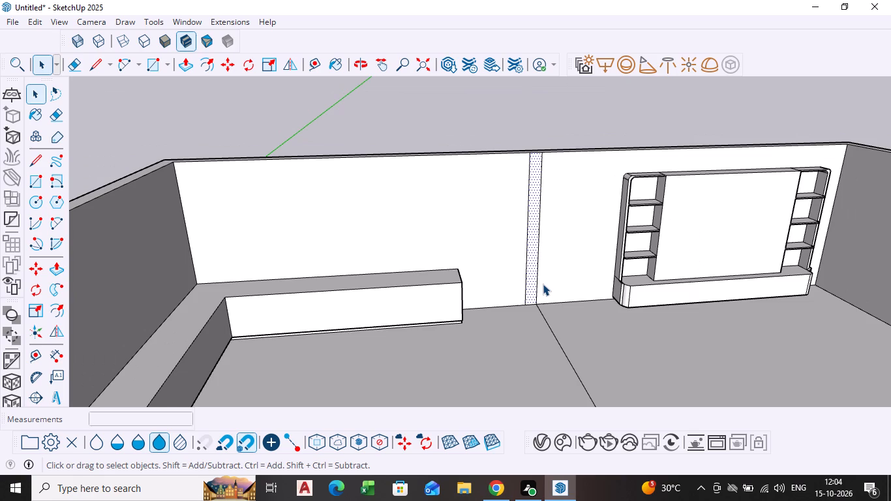
key("p")
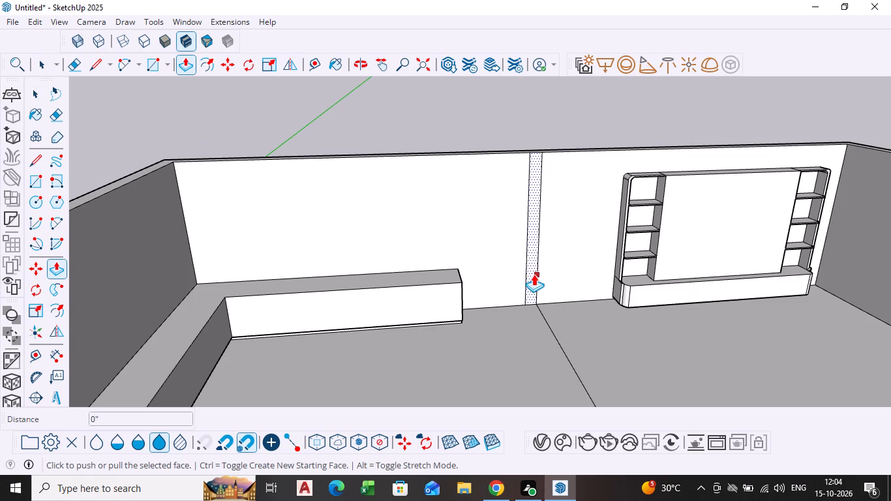
left_click(534, 274)
left_click(415, 308)
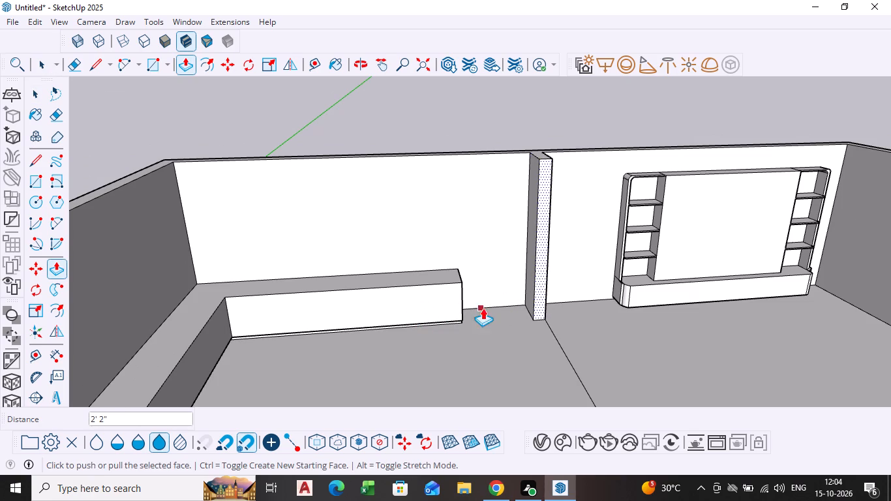
key("space")
Draw a 9" line across the partition's top where it meets the inner edge of the back wall.
scroll(577, 303, "down", 3)
middle_click_drag(562, 309, 410, 322)
scroll(524, 206, "up", 8)
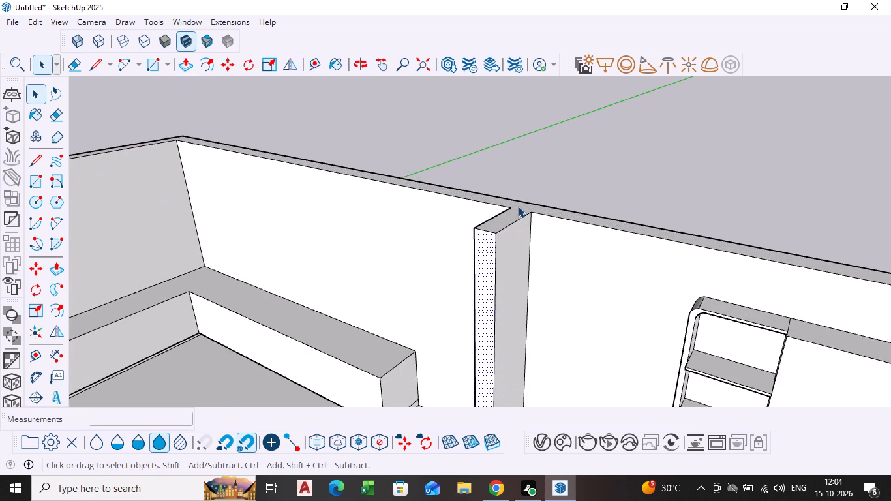
middle_click_drag(518, 206, 489, 277)
scroll(517, 209, "down", 1)
scroll(509, 204, "up", 5)
key("l")
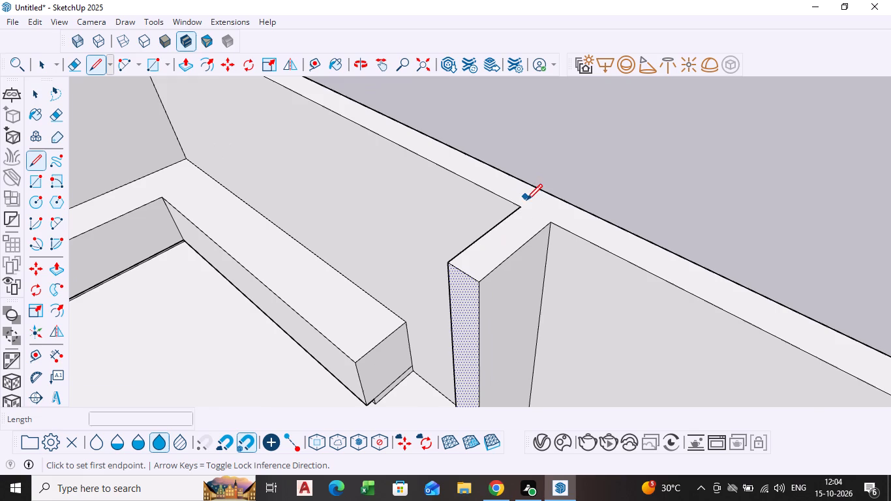
left_click(524, 206)
left_click(547, 224)
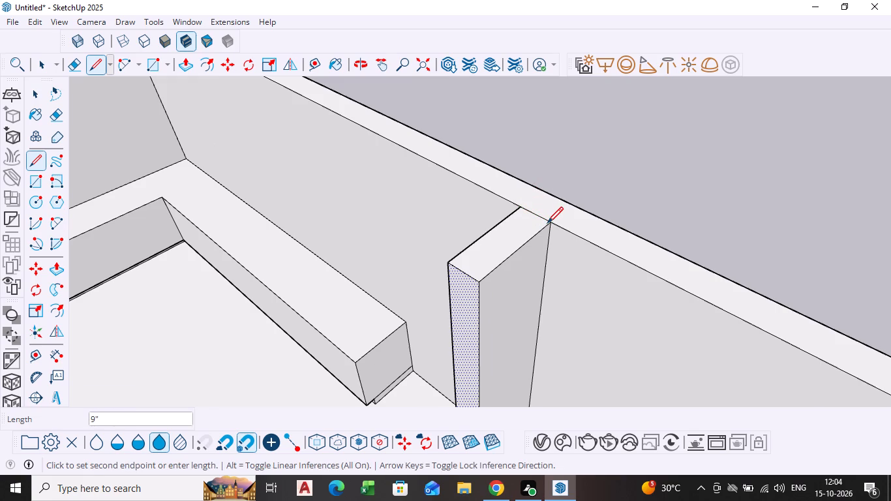
key("space")
Push/Pull the end face of the low cabinet block nearest the partition back about 4 7/8" to shorten the block.
scroll(511, 226, "down", 13)
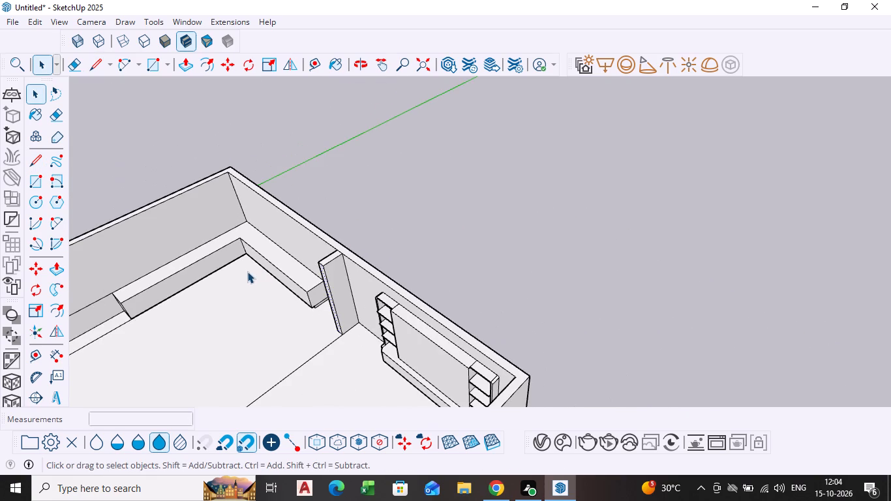
middle_click_drag(247, 271, 350, 249, "shift")
middle_click_drag(327, 324, 378, 228)
scroll(280, 297, "up", 3)
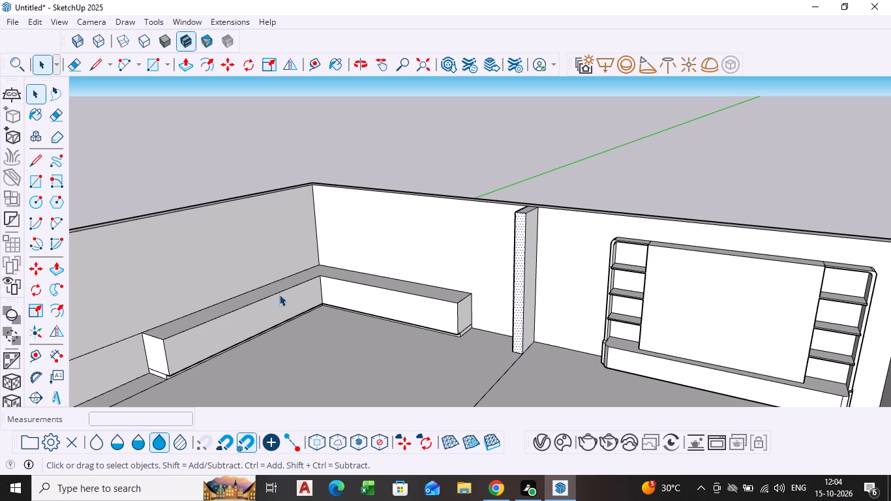
scroll(290, 317, "down", 1)
middle_click_drag(290, 317, 359, 297, "shift")
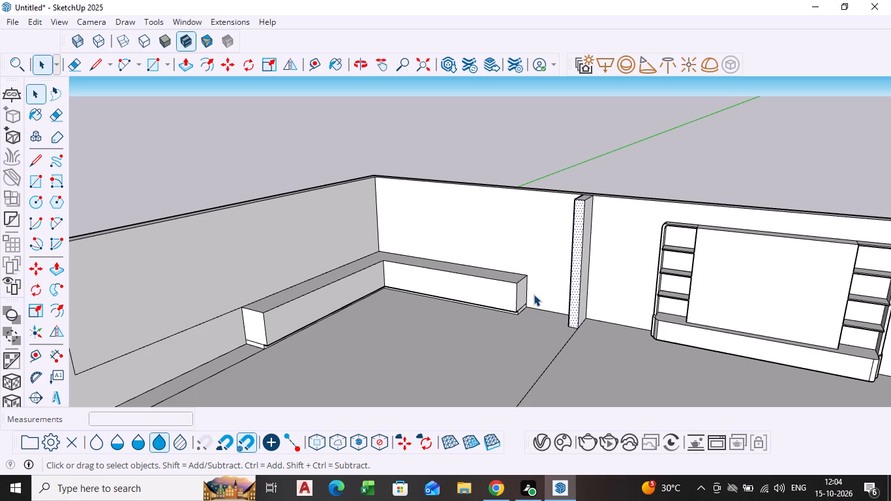
scroll(534, 294, "up", 1)
middle_click_drag(539, 295, 567, 288)
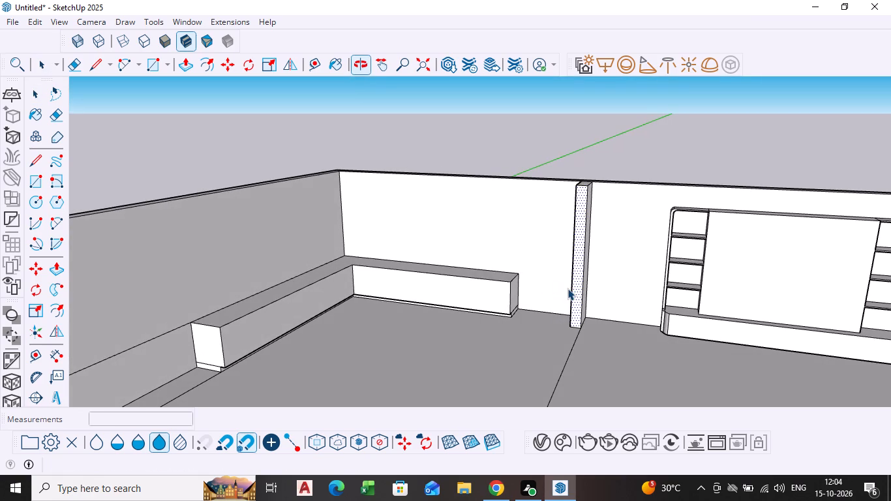
scroll(508, 299, "up", 4)
middle_click_drag(511, 299, 541, 294)
scroll(526, 305, "up", 3)
middle_click_drag(523, 306, 491, 323)
scroll(491, 323, "up", 5)
left_click(511, 297)
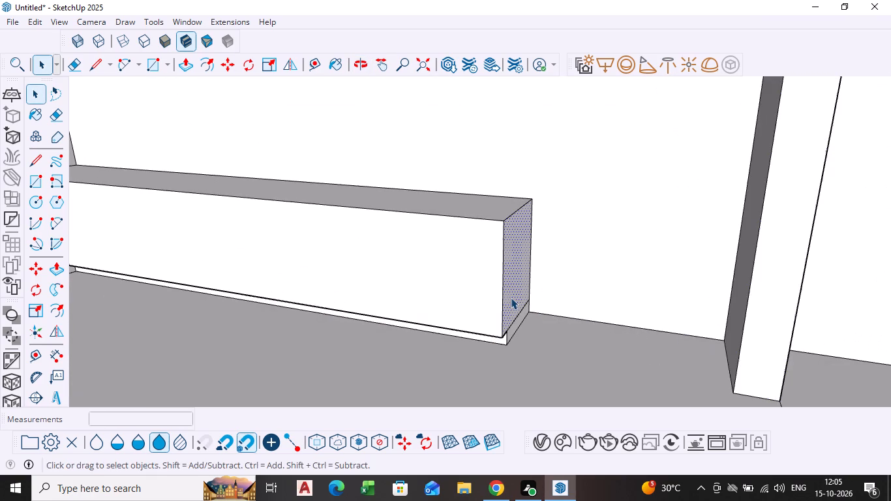
key("p")
left_click(511, 297)
left_click(493, 292)
key("space")
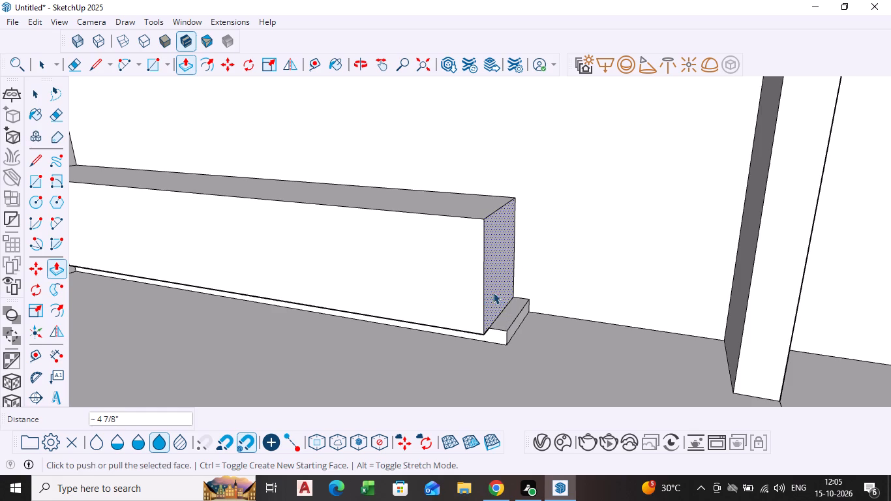
Push/Pull the exposed end face of the recessed base back by the same distance as the block above.
left_click(514, 326)
key("p")
double_click(514, 326)
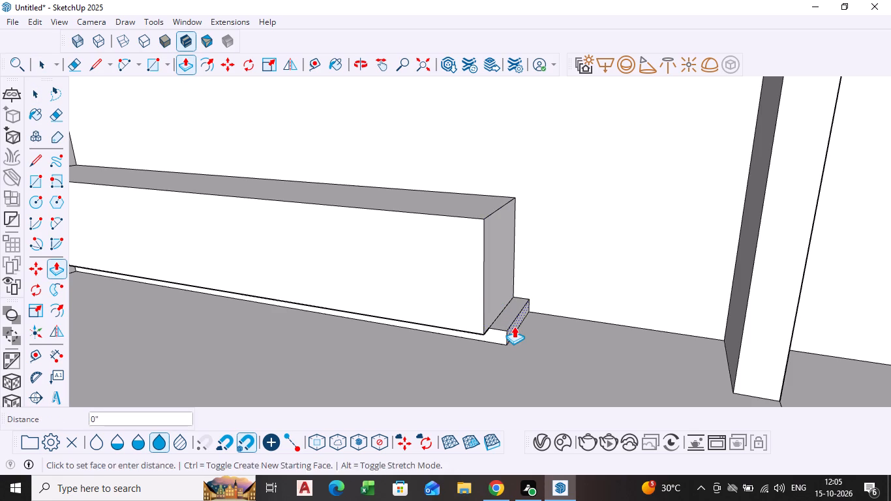
key("space")
Draw a 10' by about 4' 9 11/16" rectangle on the back wall from the recessed base's rear corner to the partition's top corner.
scroll(492, 312, "down", 10)
middle_click_drag(459, 327, 472, 322)
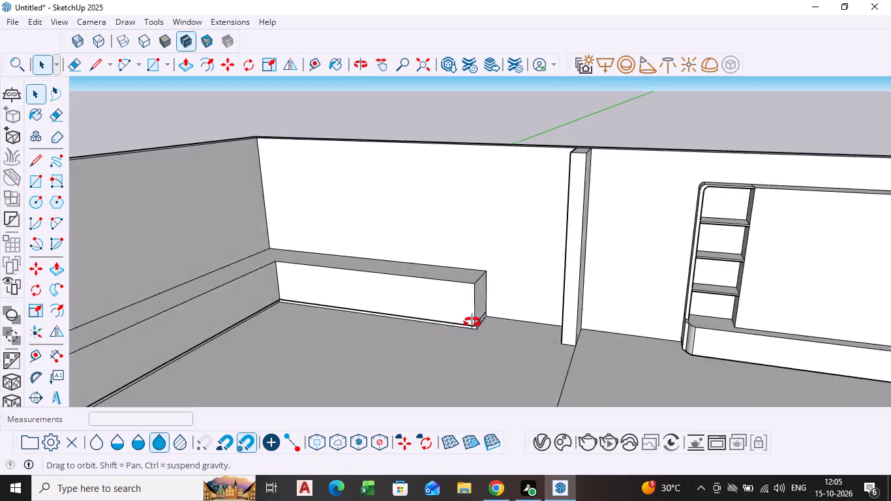
middle_click_drag(472, 322, 518, 307)
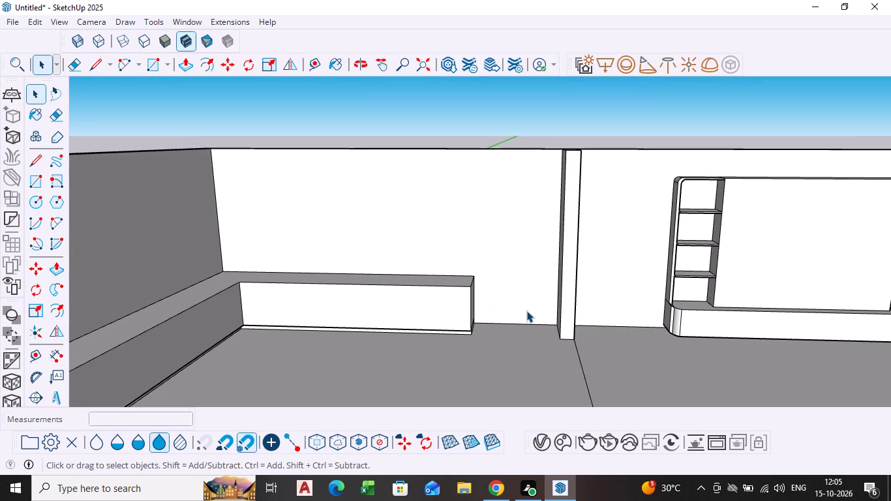
middle_click_drag(496, 301, 502, 277)
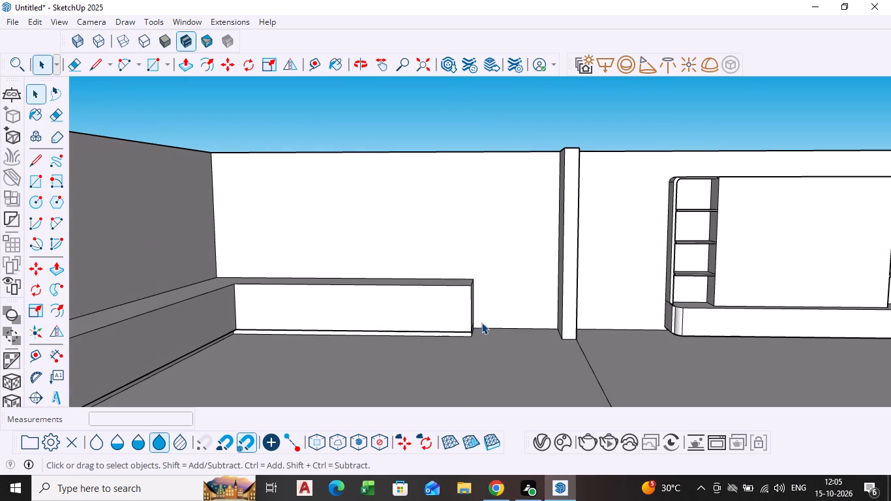
scroll(481, 322, "up", 1)
middle_click_drag(481, 322, 423, 344)
left_click(37, 186)
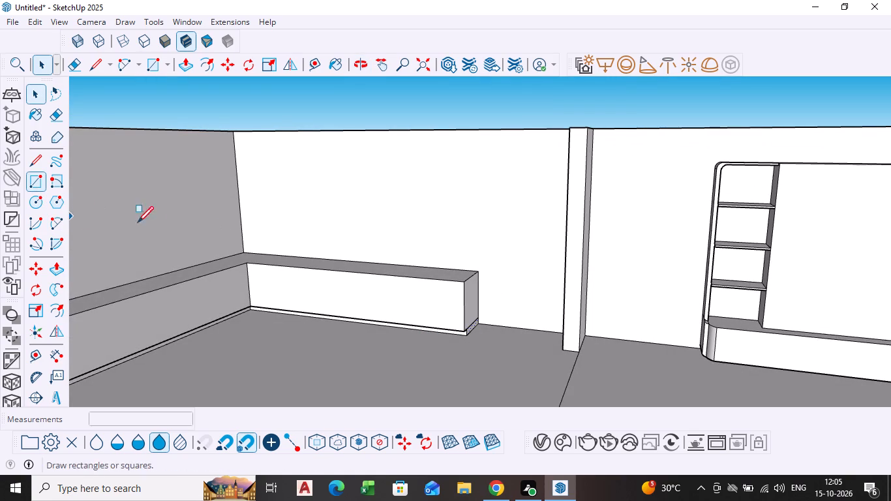
left_click_drag(483, 326, 483, 320)
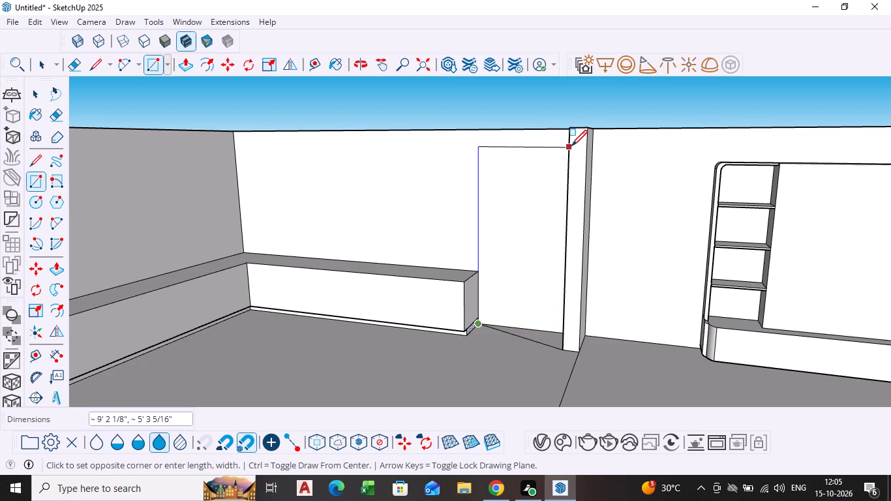
middle_click_drag(564, 134, 652, 152)
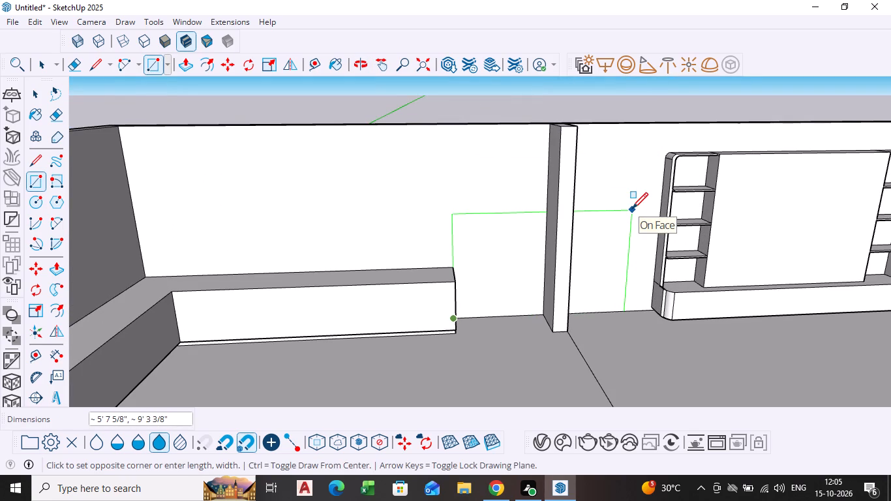
scroll(540, 166, "up", 4)
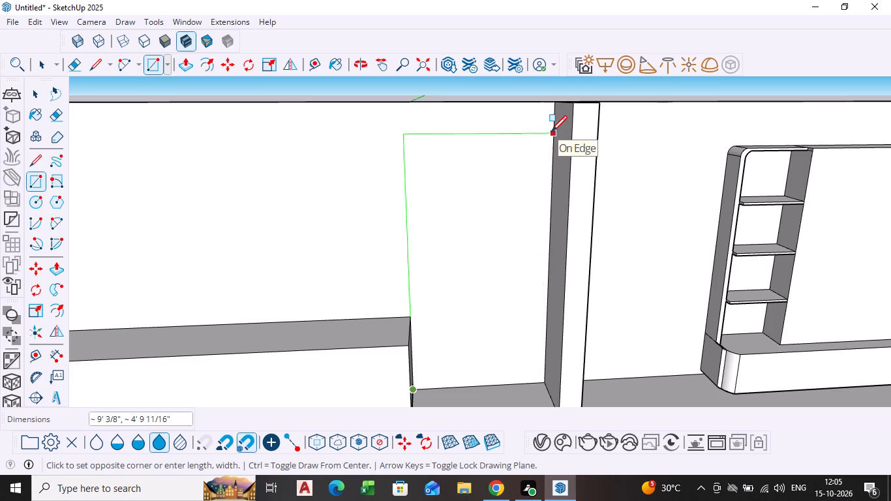
scroll(552, 132, "up", 1)
middle_click_drag(553, 133, 527, 138)
scroll(527, 138, "up", 1)
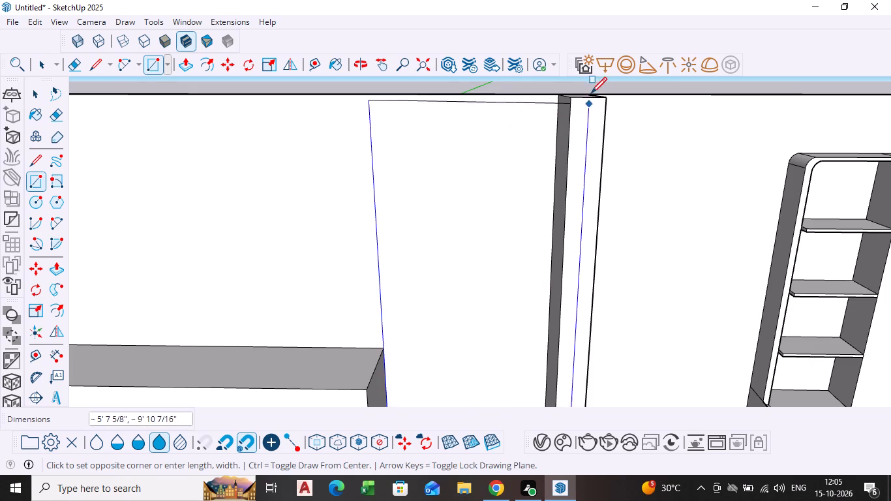
left_click(556, 100)
key("space")
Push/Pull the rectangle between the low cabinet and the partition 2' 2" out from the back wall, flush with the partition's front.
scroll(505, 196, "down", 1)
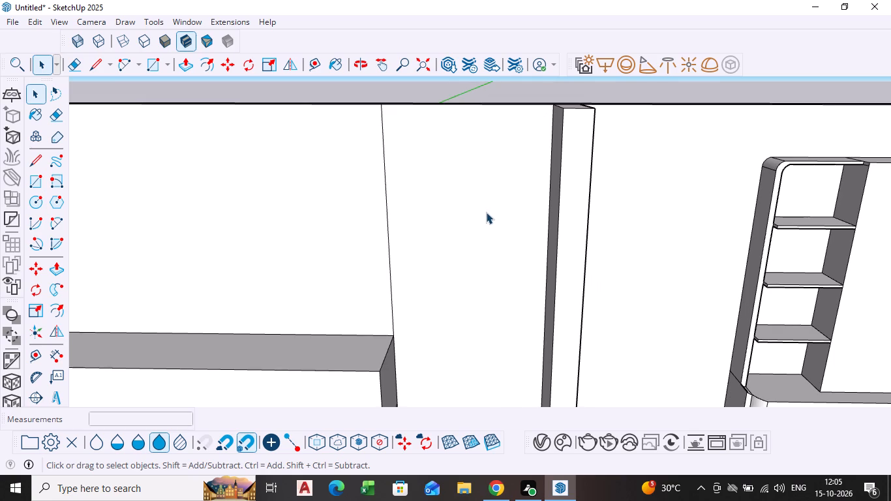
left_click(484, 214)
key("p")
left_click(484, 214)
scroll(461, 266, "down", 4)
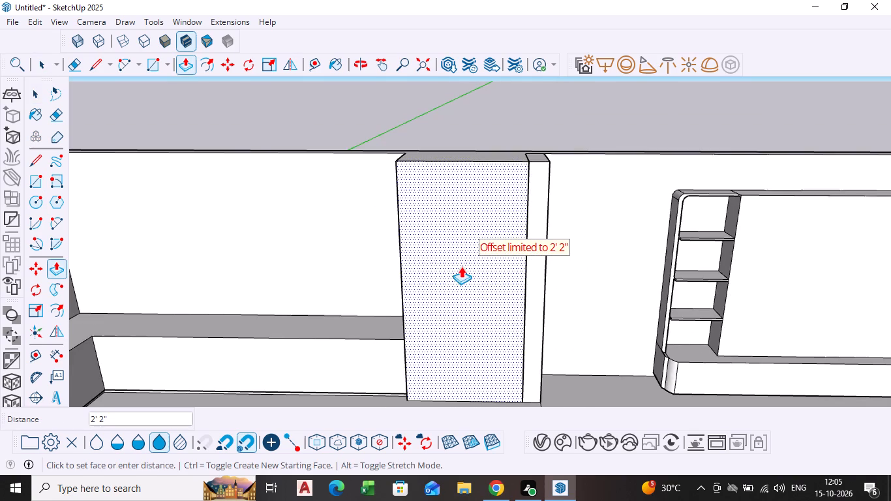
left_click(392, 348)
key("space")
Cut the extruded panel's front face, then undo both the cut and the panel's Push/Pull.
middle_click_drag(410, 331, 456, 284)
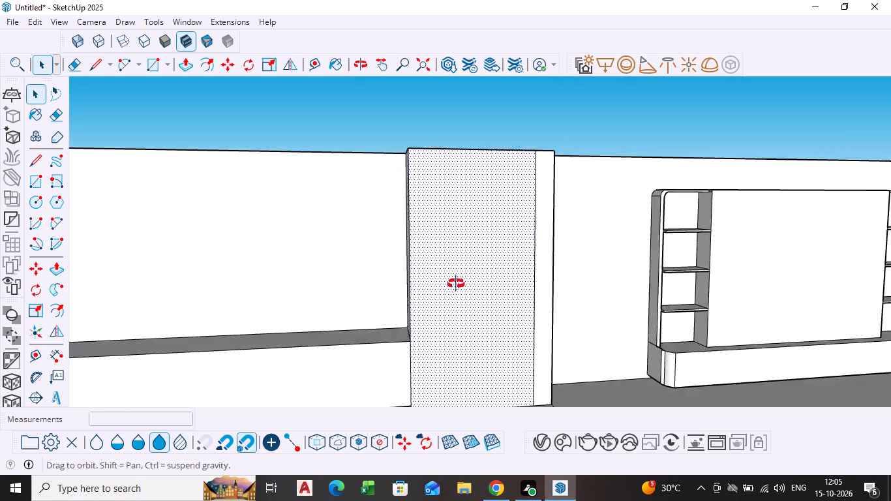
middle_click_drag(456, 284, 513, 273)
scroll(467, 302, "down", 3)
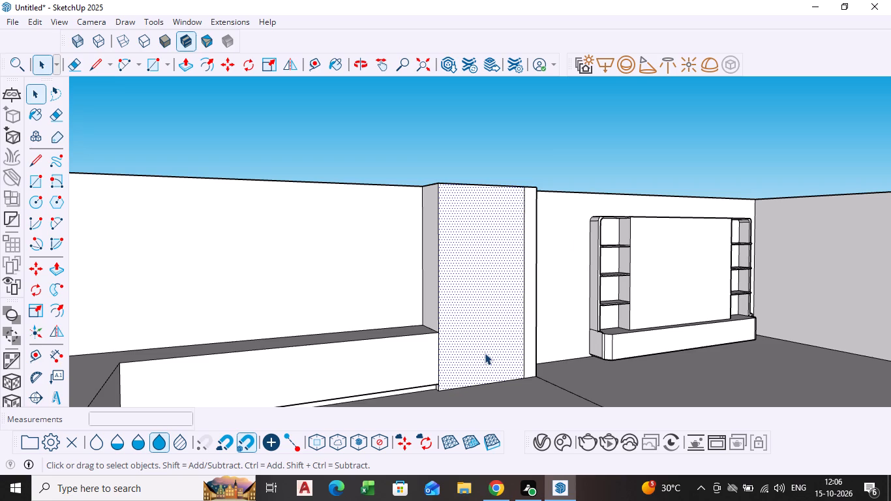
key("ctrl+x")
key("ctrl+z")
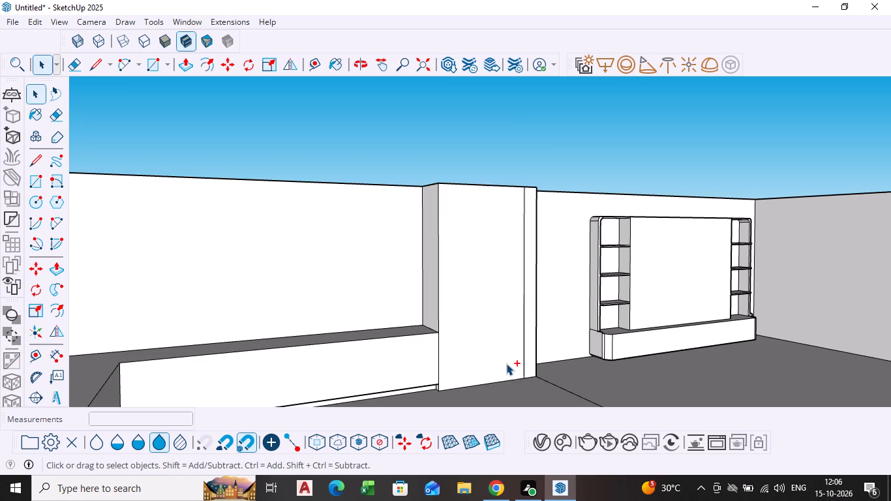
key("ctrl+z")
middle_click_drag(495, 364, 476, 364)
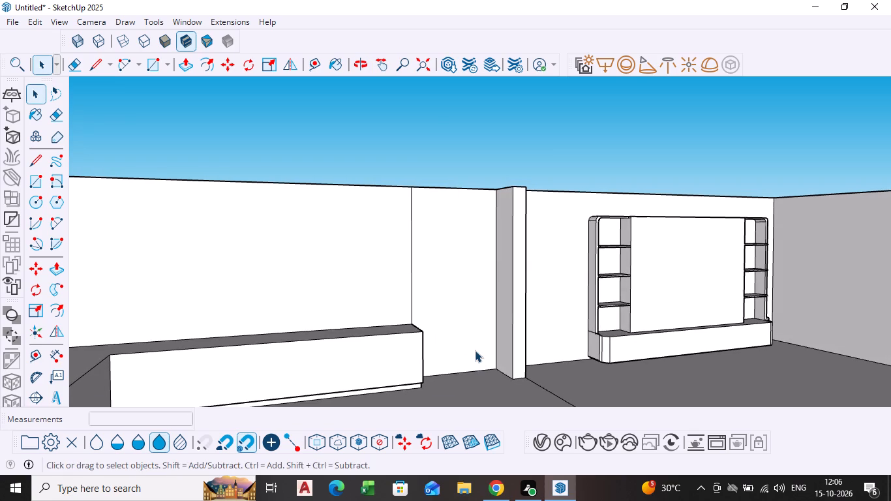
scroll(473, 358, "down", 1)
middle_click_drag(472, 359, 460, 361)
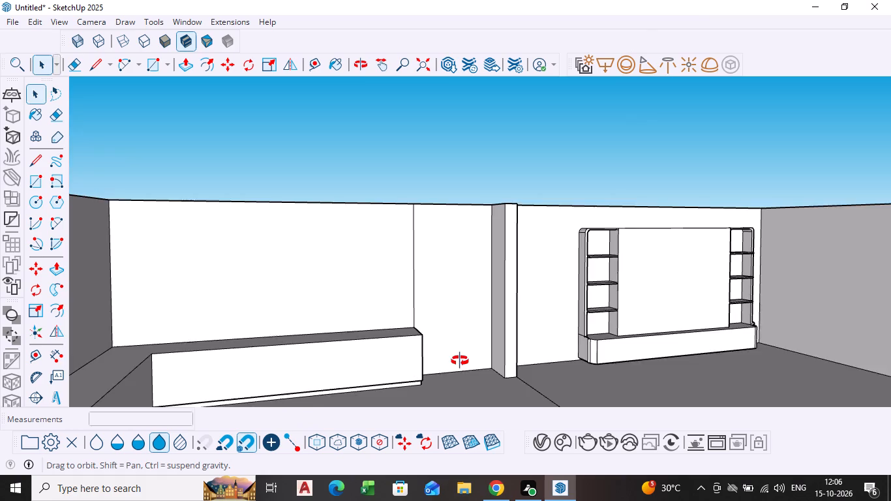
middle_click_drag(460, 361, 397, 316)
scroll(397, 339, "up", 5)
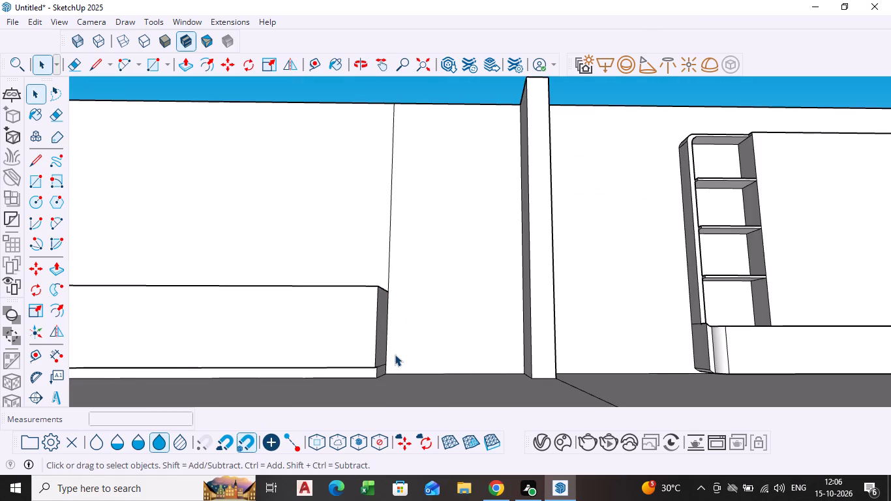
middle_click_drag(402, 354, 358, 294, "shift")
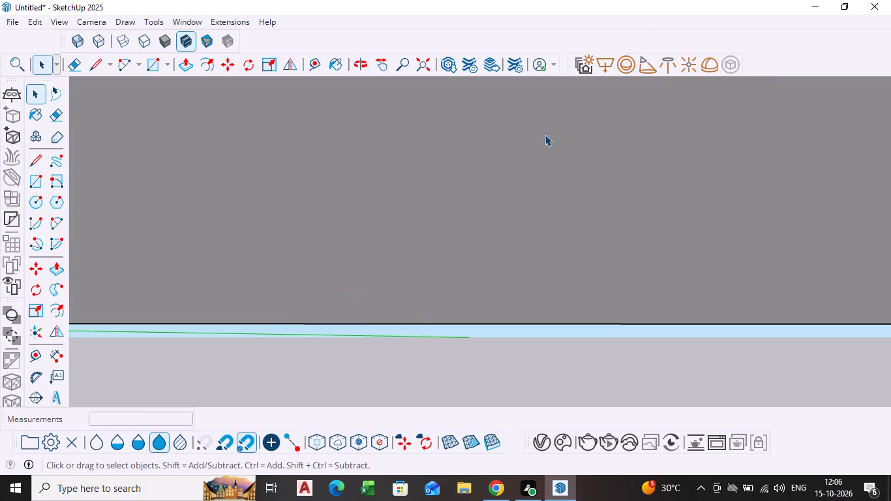
Push/Pull the back-wall rectangle between the low cabinet and the partition 2' 2" out, flush with the partition's front.
left_click(423, 67)
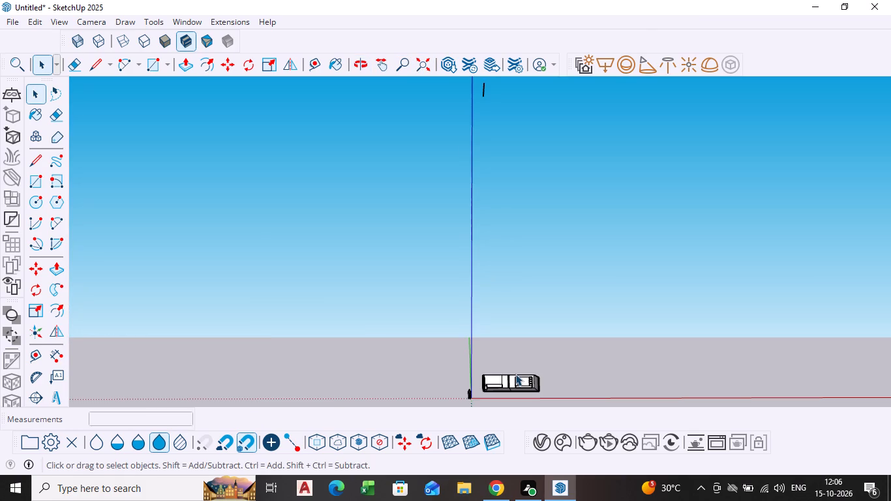
scroll(515, 374, "up", 16)
middle_click_drag(511, 379, 464, 260)
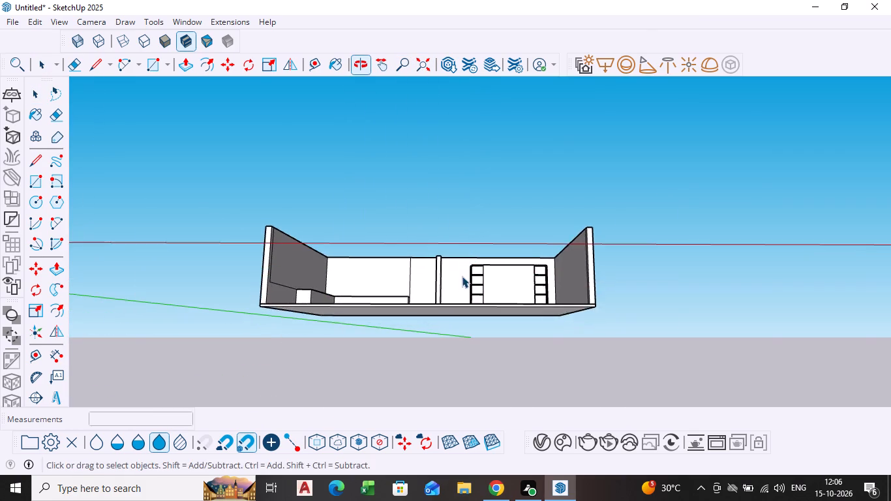
scroll(462, 278, "up", 6)
middle_click_drag(357, 337, 343, 366)
scroll(383, 320, "up", 9)
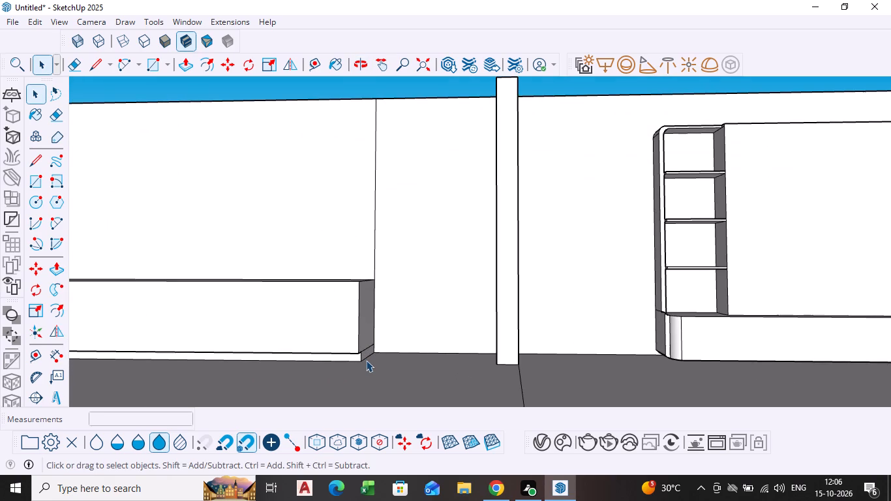
middle_click_drag(363, 342, 352, 365)
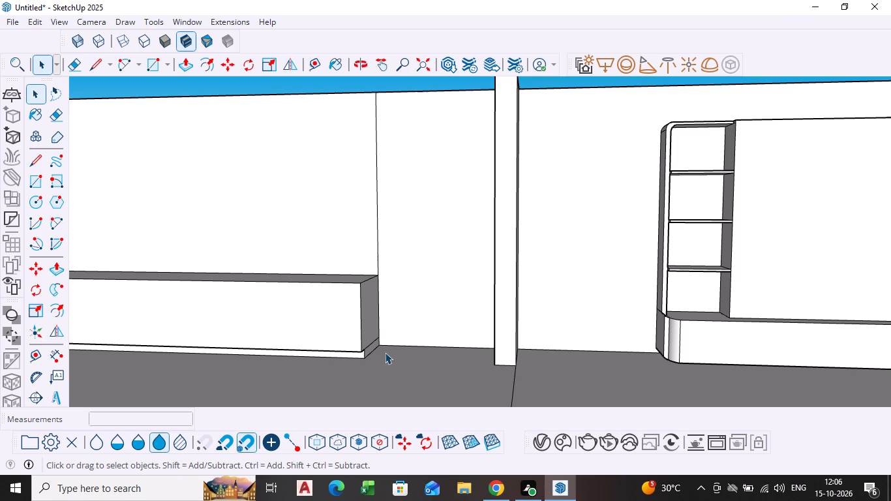
scroll(385, 352, "down", 1)
middle_click_drag(385, 352, 411, 354)
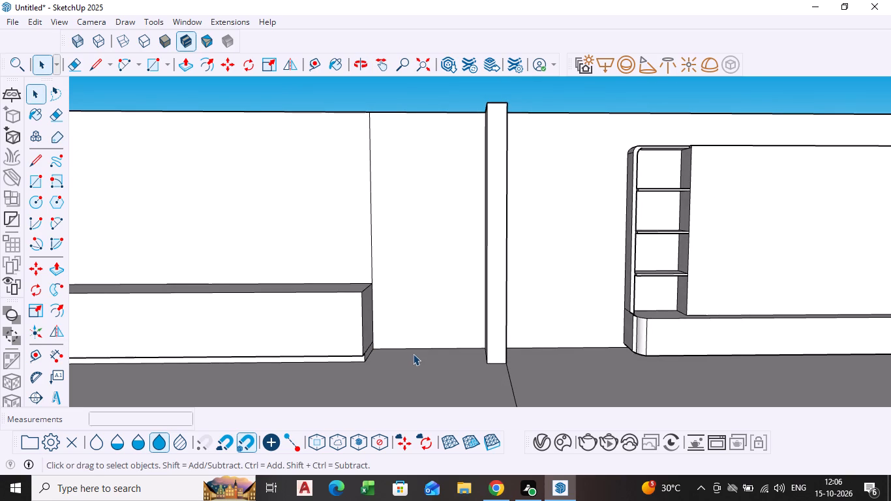
scroll(421, 364, "down", 3)
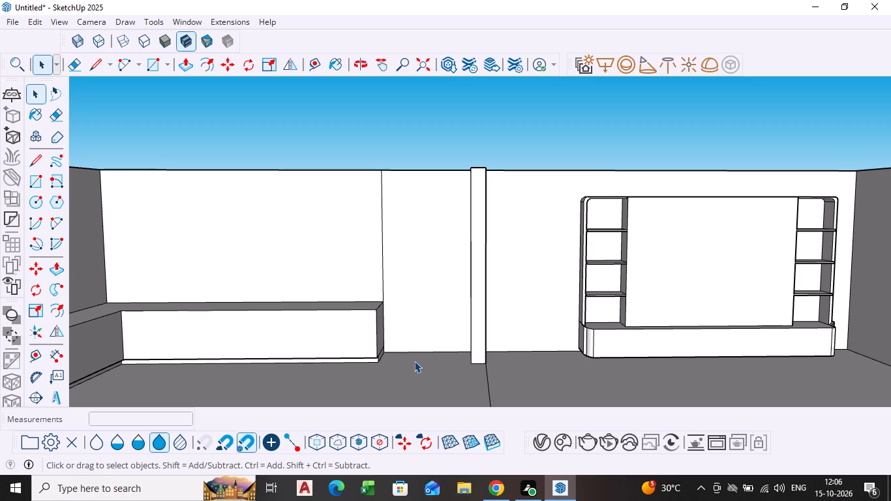
left_click(414, 320)
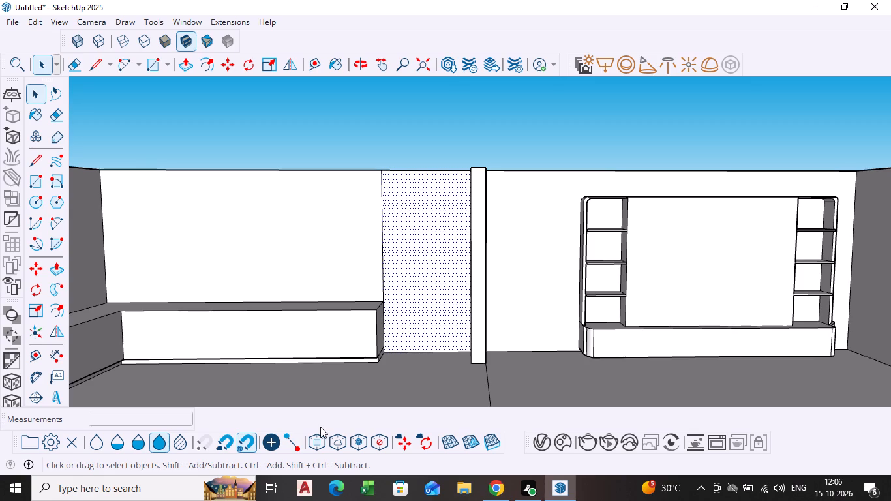
key("p")
left_click(431, 311)
left_click(348, 341)
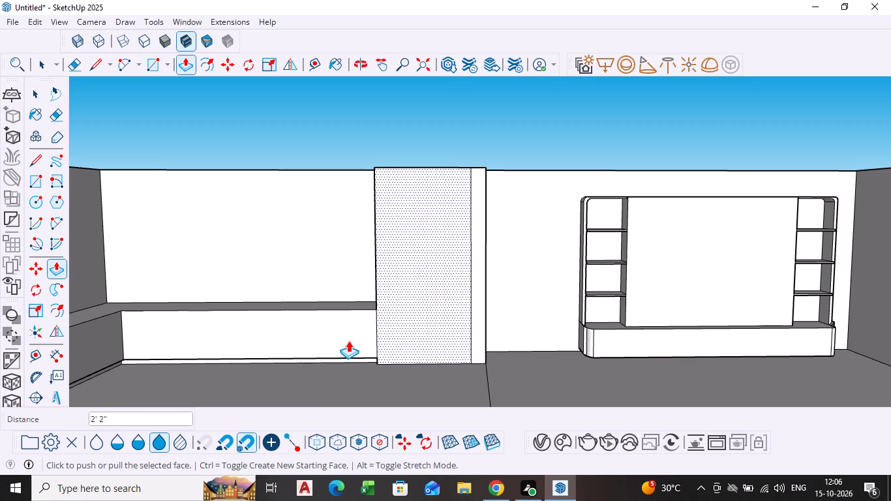
key("space")
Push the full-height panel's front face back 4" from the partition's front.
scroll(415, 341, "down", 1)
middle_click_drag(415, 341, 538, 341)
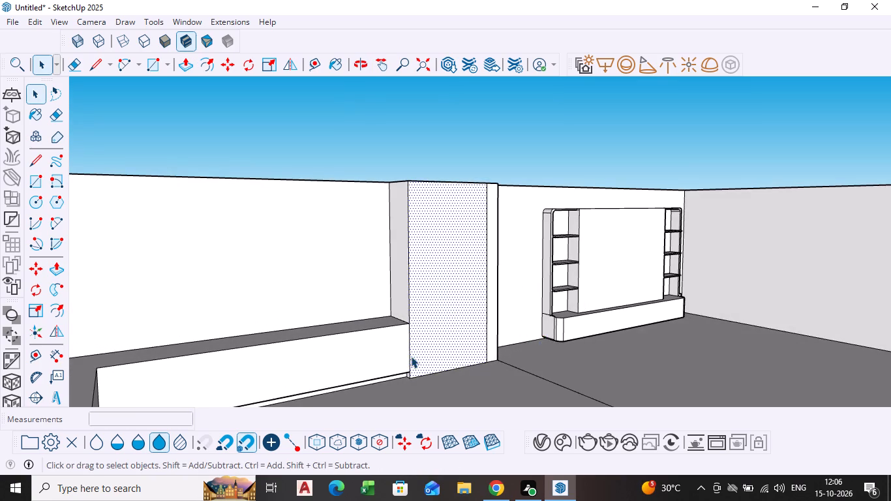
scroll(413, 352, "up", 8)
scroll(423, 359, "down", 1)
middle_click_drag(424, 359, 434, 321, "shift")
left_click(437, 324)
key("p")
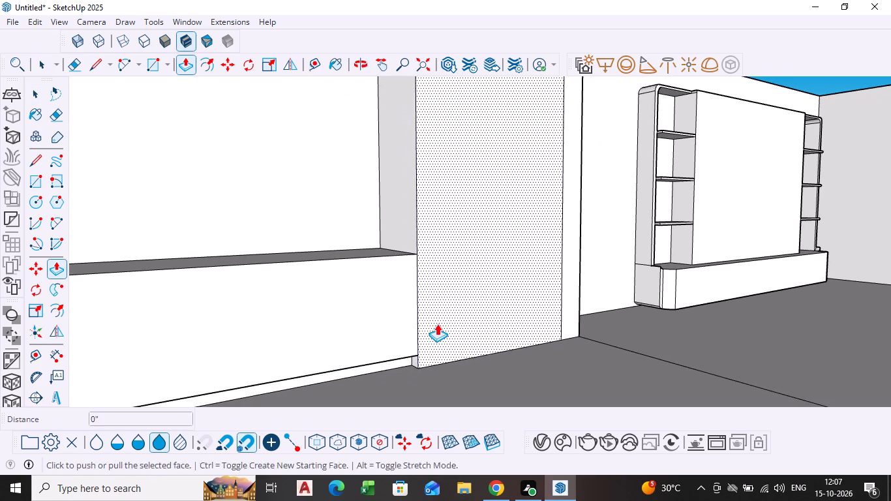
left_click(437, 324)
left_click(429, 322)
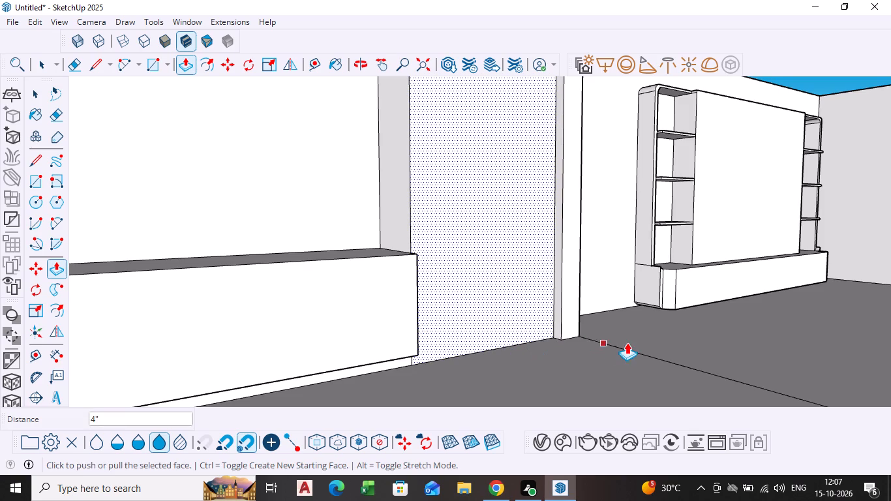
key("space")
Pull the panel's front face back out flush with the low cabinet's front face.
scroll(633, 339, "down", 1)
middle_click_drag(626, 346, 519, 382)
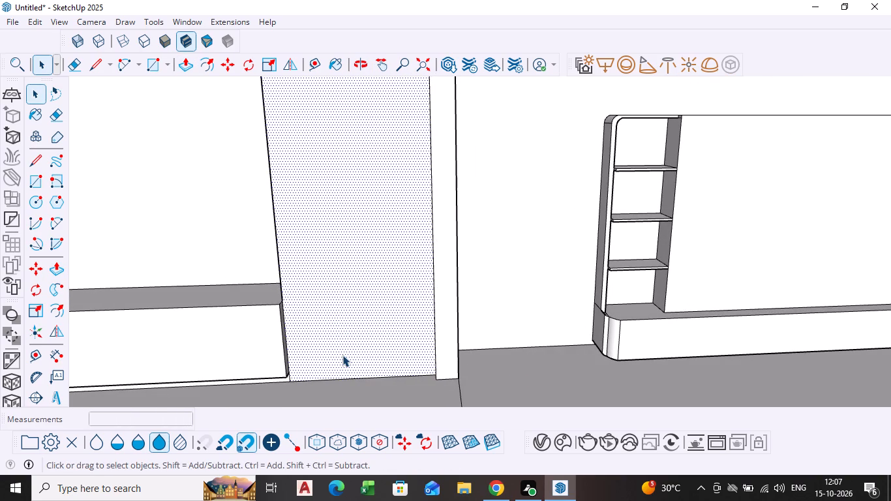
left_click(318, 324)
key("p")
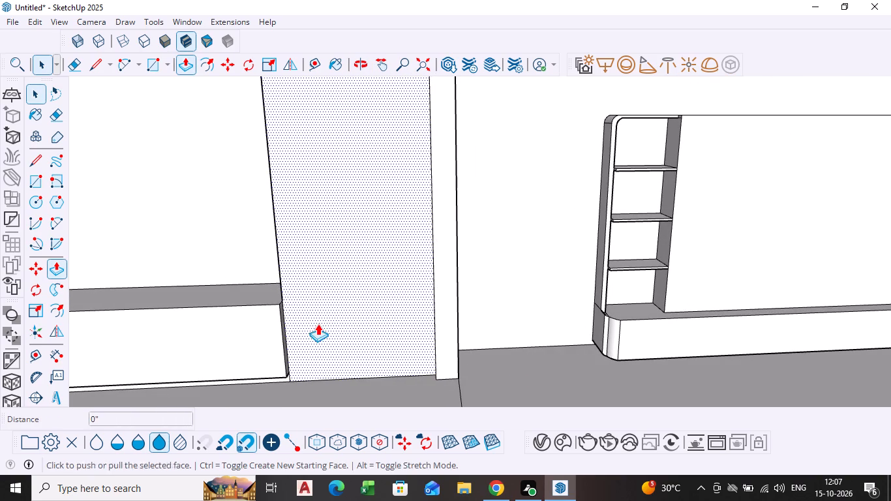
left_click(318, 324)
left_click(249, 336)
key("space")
Examine the full-height panel, the low cabinet and the TV wall unit from several angles.
scroll(278, 338, "down", 3)
middle_click_drag(278, 338, 317, 304)
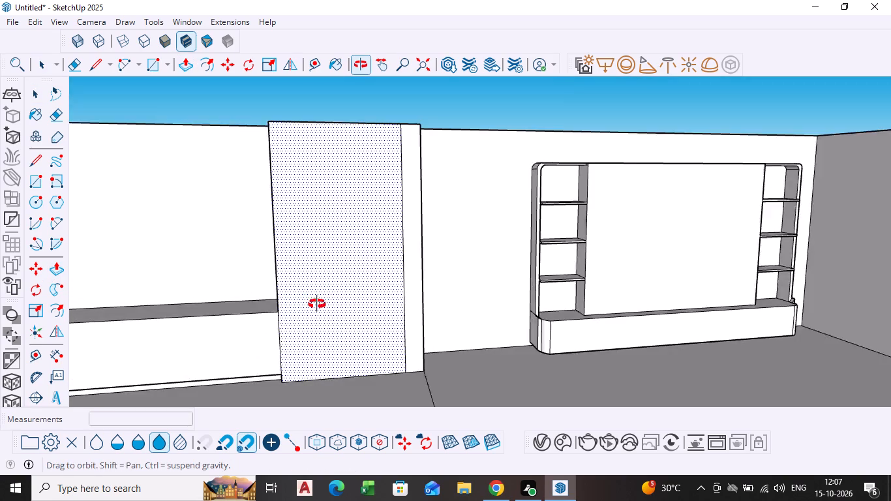
middle_click_drag(317, 304, 346, 288)
scroll(322, 275, "down", 3)
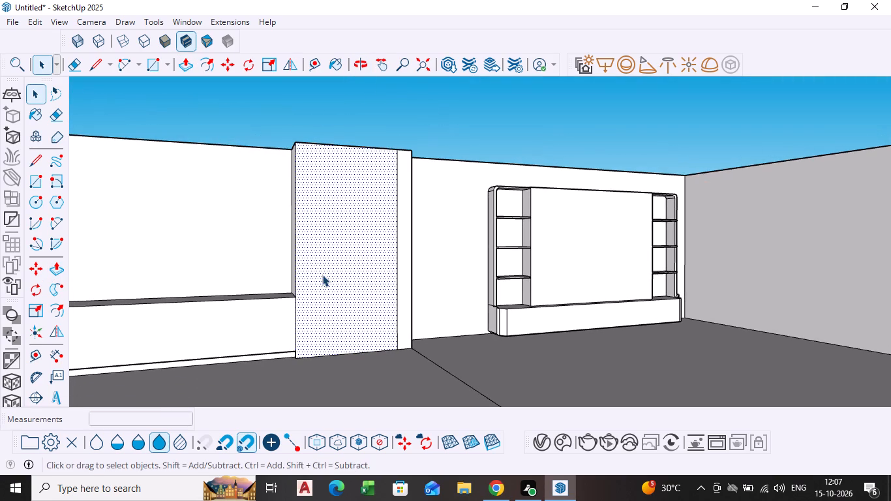
middle_click(324, 279, "shift")
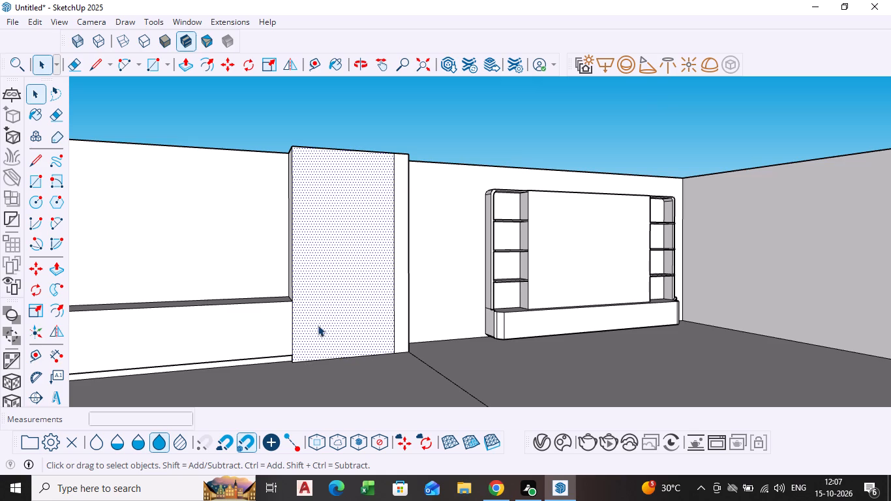
scroll(309, 310, "down", 1)
middle_click_drag(307, 310, 270, 329)
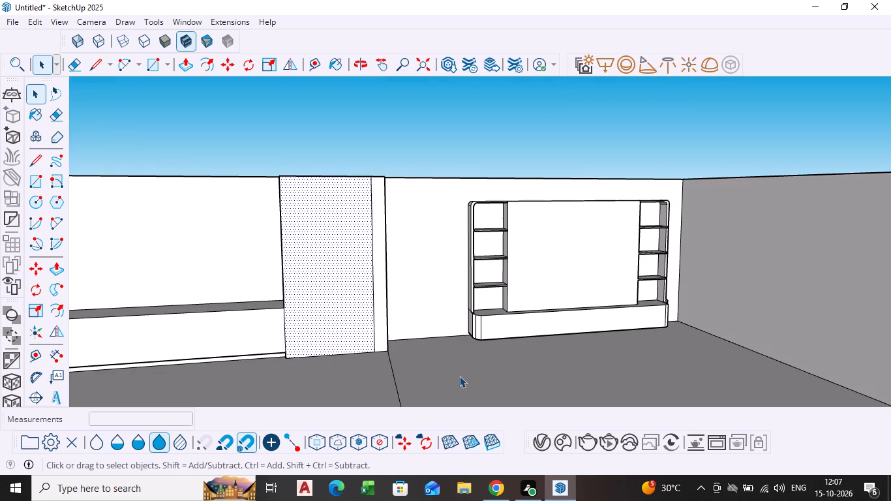
key("space")
left_click(460, 376)
scroll(302, 345, "down", 5)
middle_click_drag(265, 336, 408, 291, "shift")
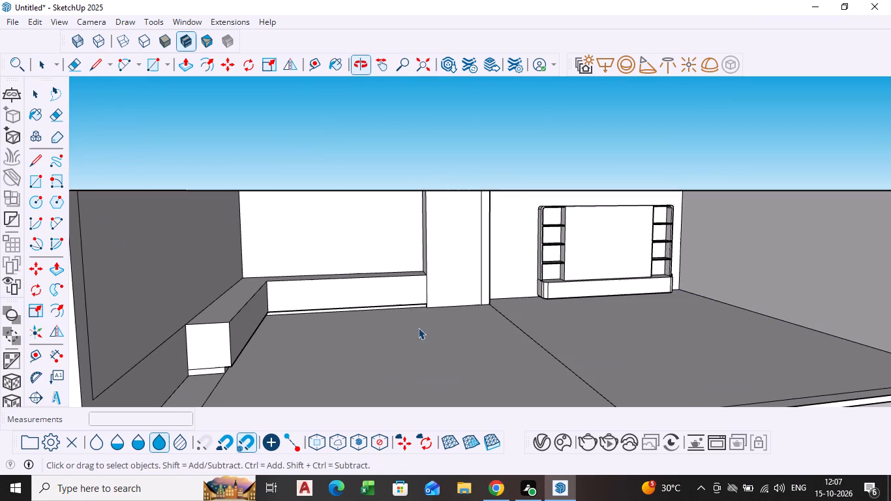
middle_click_drag(412, 333, 342, 344)
scroll(374, 342, "down", 1)
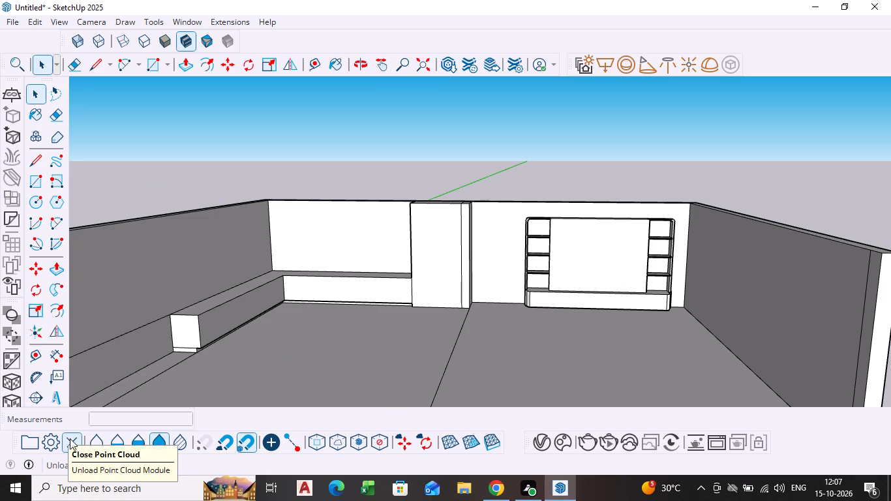
scroll(280, 376, "down", 2)
middle_click_drag(280, 366, 266, 359, "shift")
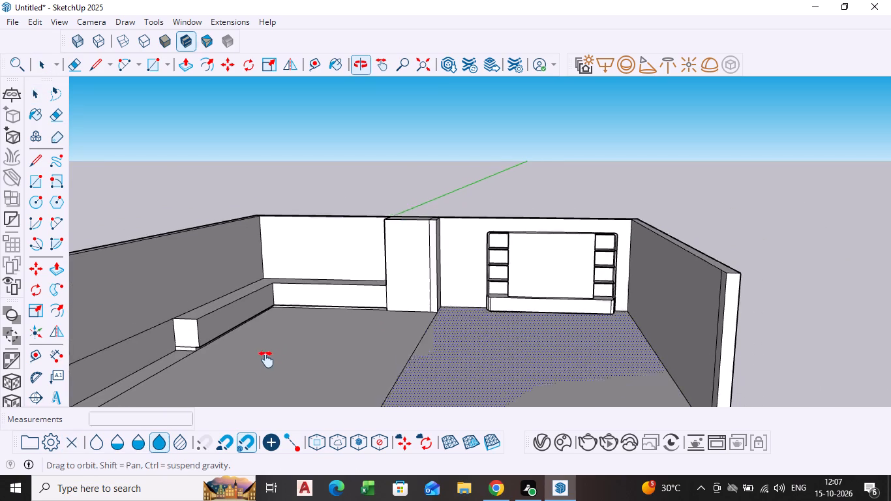
middle_click_drag(266, 359, 261, 355, "shift")
scroll(230, 283, "up", 3)
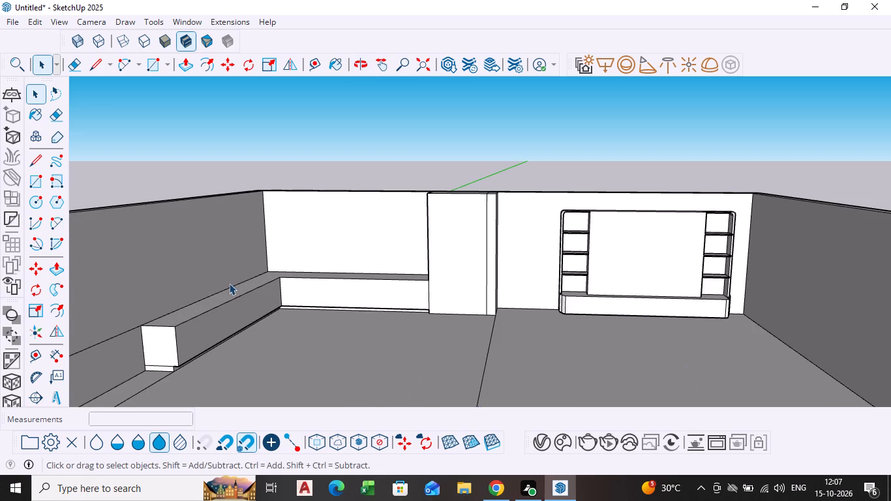
Delete the stray horizontal edge on the side wall that runs past the end of the low cabinet.
scroll(121, 333, "down", 6)
middle_click_drag(125, 329, 267, 303, "shift")
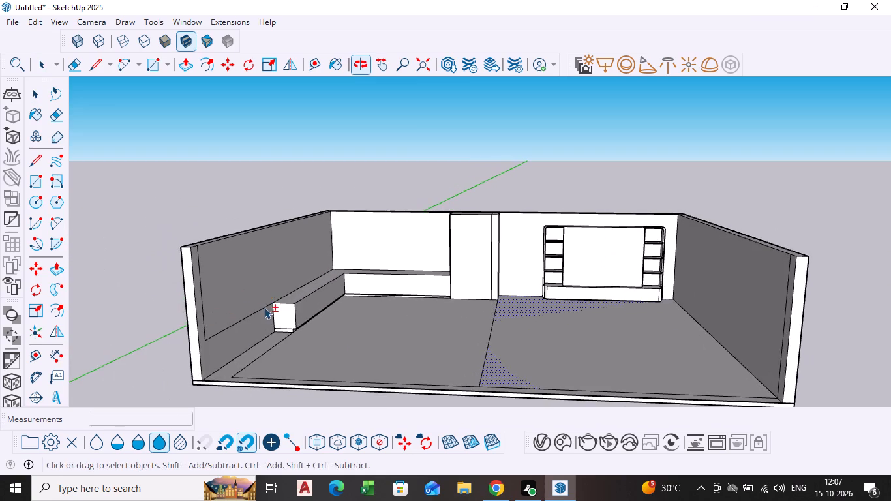
middle_click_drag(241, 325, 216, 330)
scroll(187, 317, "up", 3)
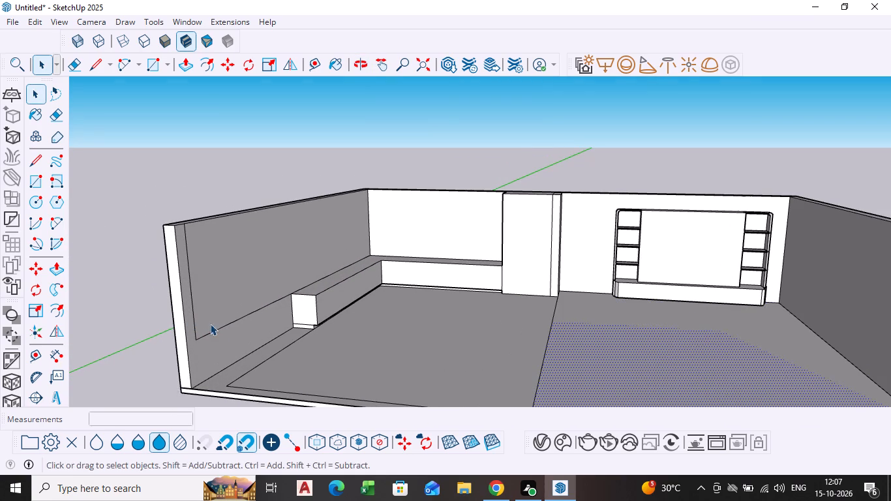
scroll(269, 309, "up", 4)
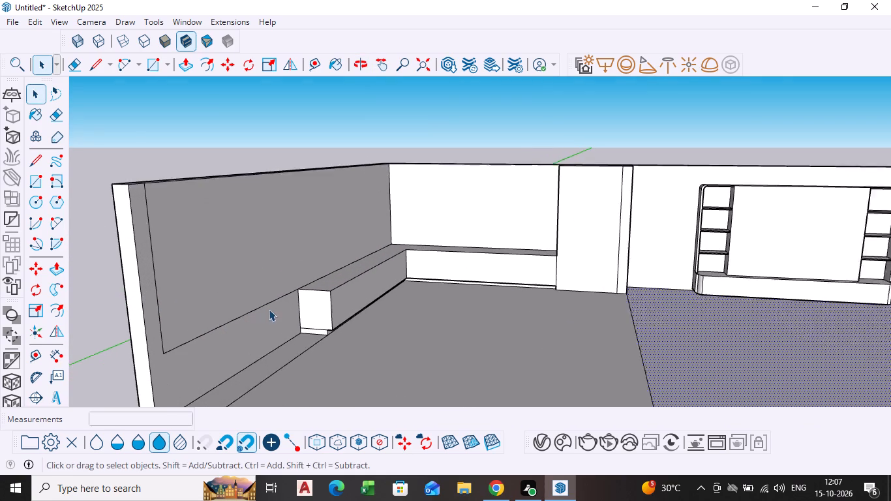
left_click(239, 320)
left_click(232, 316)
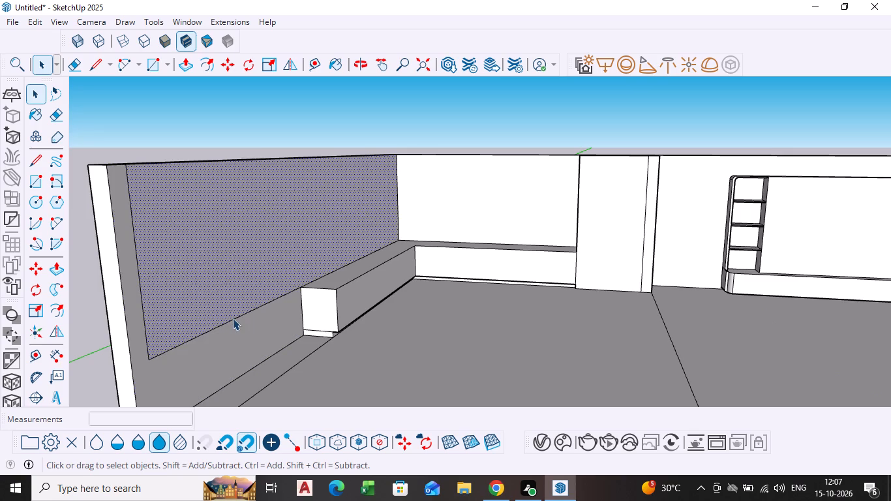
left_click(233, 318)
key("Delete")
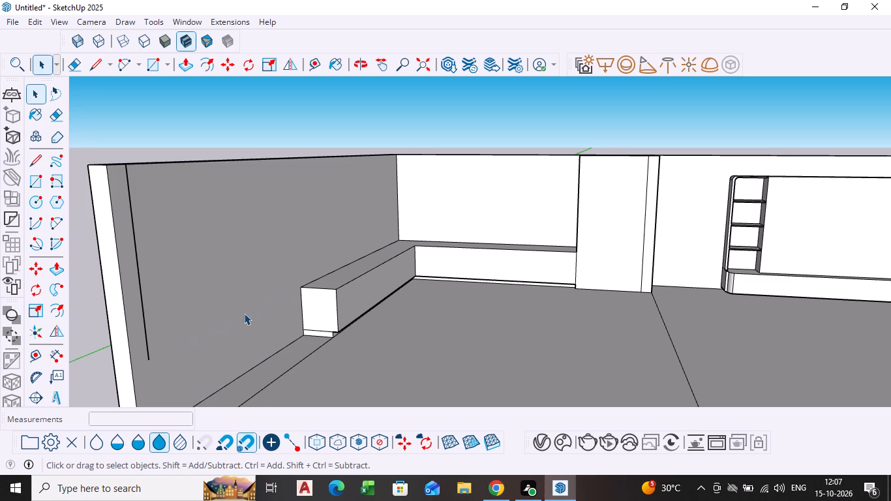
Draw a vertical line from the lower end of the side wall's remaining vertical edge down to the floor.
scroll(244, 313, "down", 1)
scroll(153, 311, "up", 3)
scroll(162, 324, "down", 3)
middle_click_drag(162, 326, 147, 314, "shift")
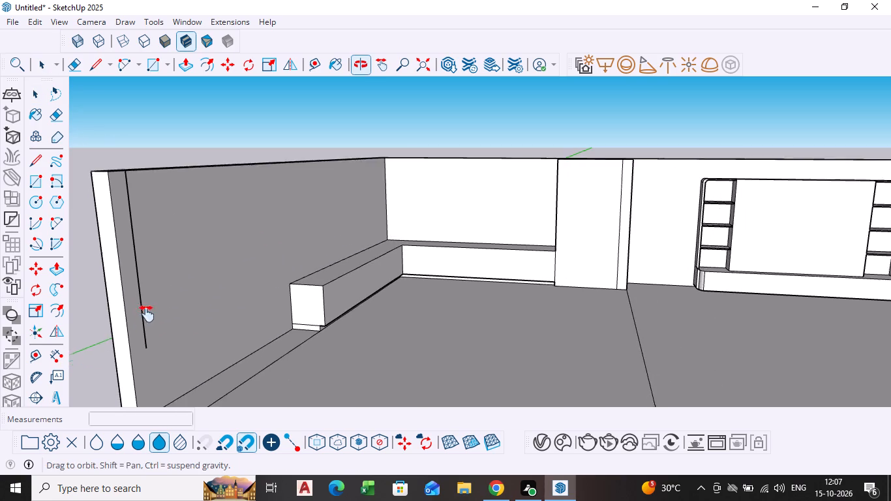
middle_click_drag(147, 314, 142, 254, "shift")
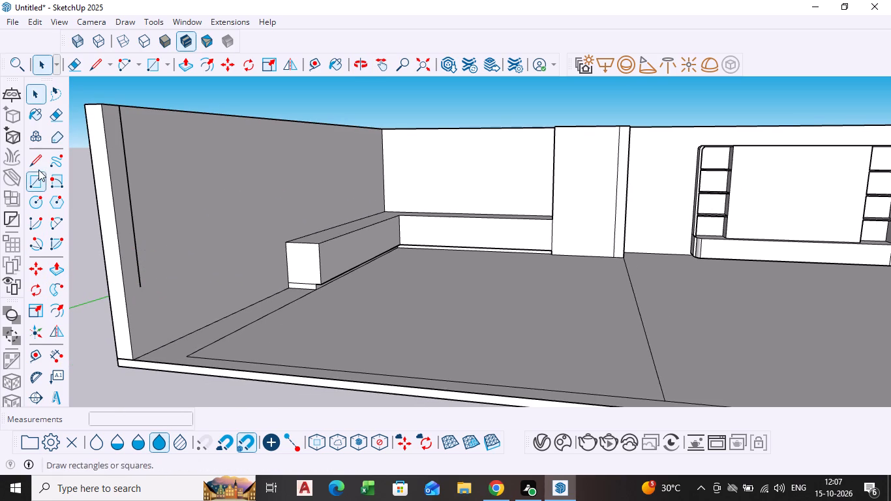
left_click(37, 158)
scroll(147, 278, "up", 4)
left_click(138, 291)
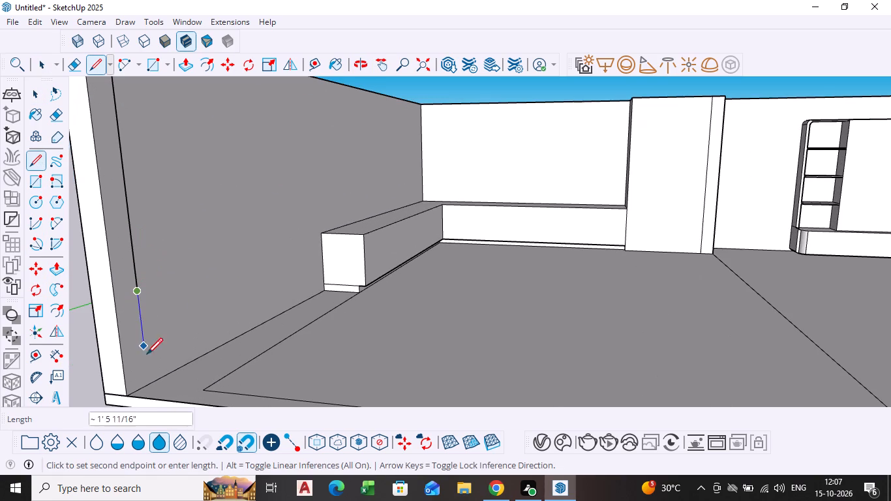
left_click(149, 382)
key("space")
Inspect the L-shaped low cabinet's corner and the adjoining full-height panel from above.
scroll(340, 231, "down", 8)
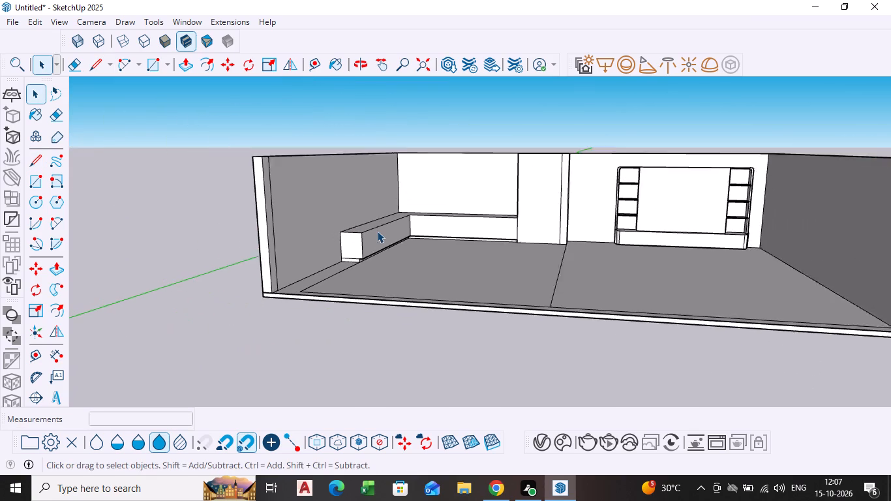
middle_click_drag(376, 232, 340, 286, "shift")
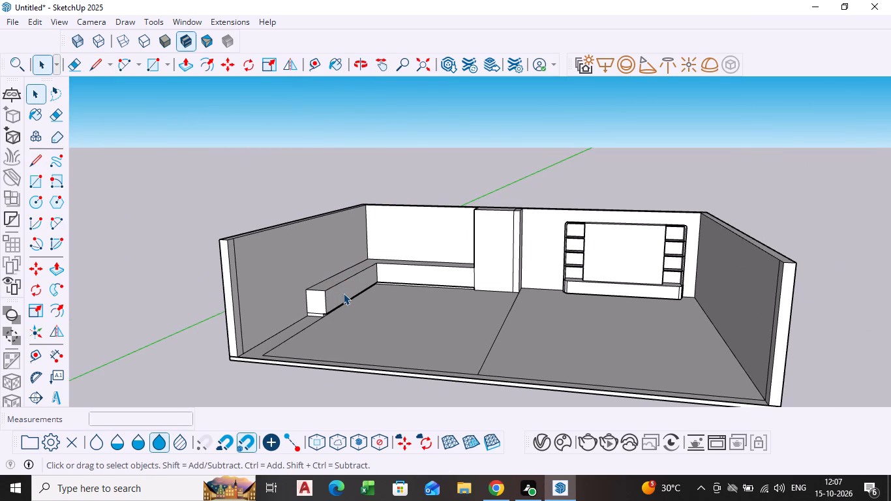
scroll(430, 202, "up", 7)
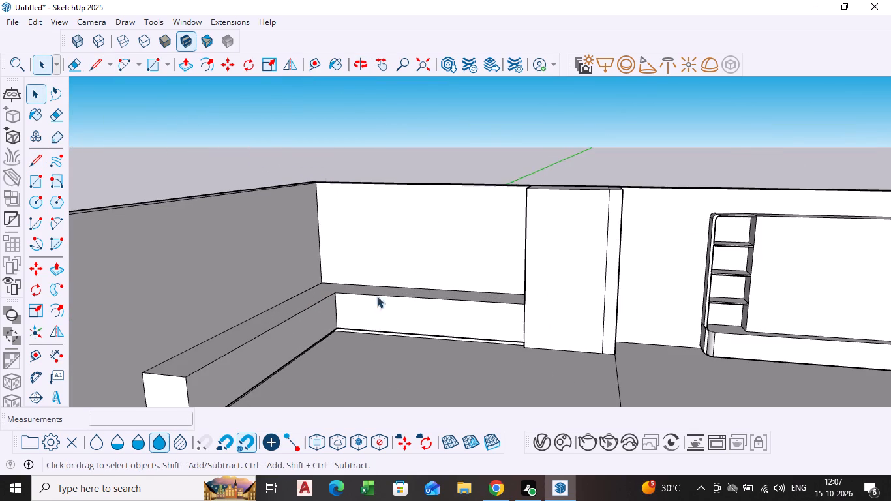
middle_click_drag(359, 308, 264, 307)
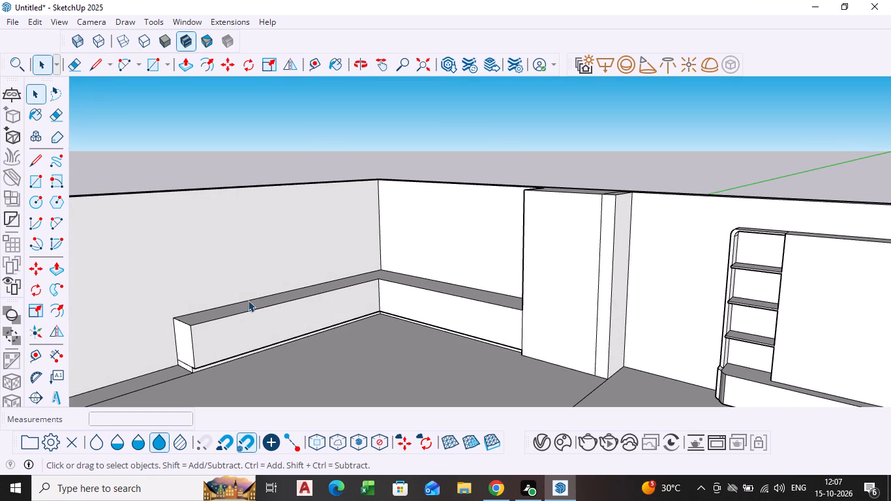
middle_click_drag(405, 263, 412, 282)
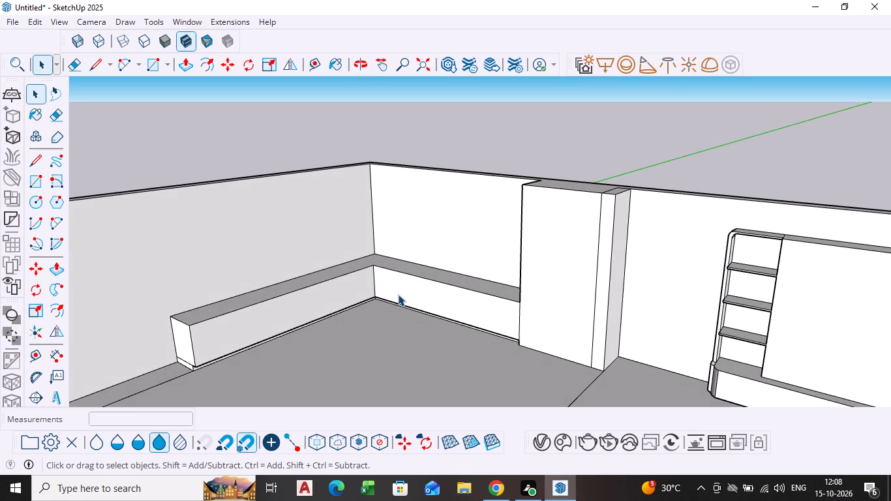
middle_click_drag(438, 276, 470, 316)
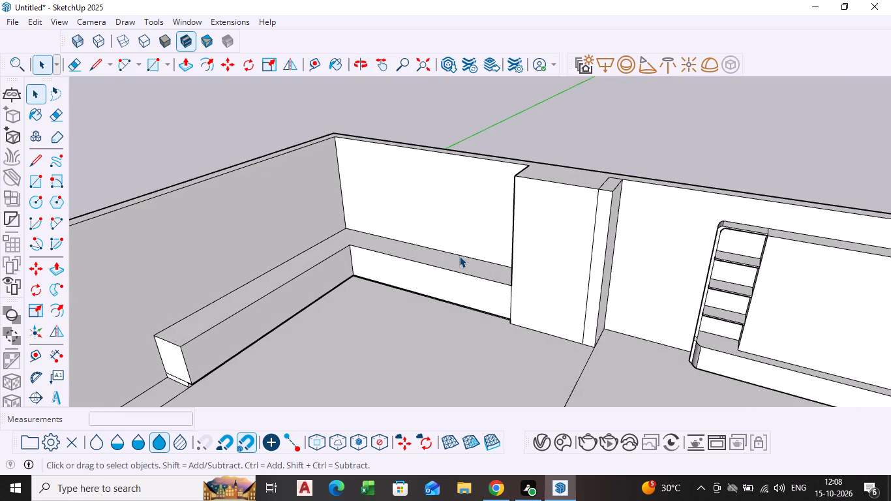
Copy the back-wall edge along the low cabinet's top 24 inches straight up the wall.
left_click(459, 256)
scroll(459, 256, "up", 4)
key("m")
left_click(459, 256)
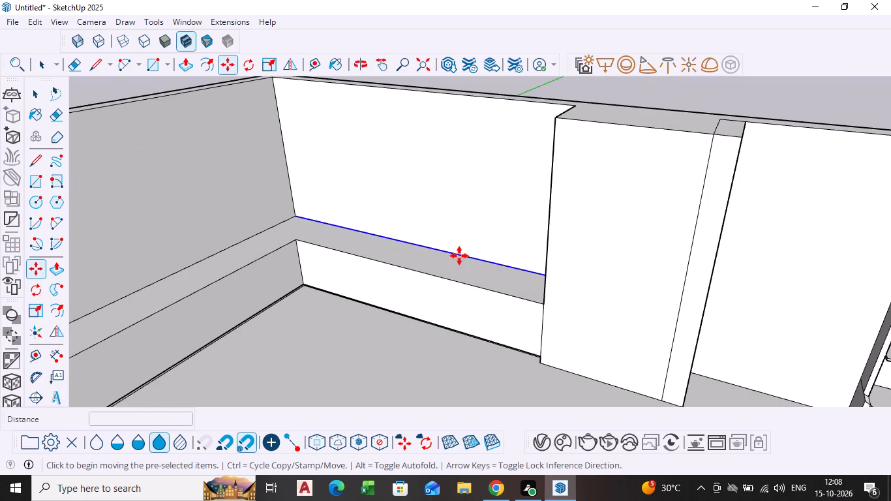
middle_click_drag(478, 173, 557, 174)
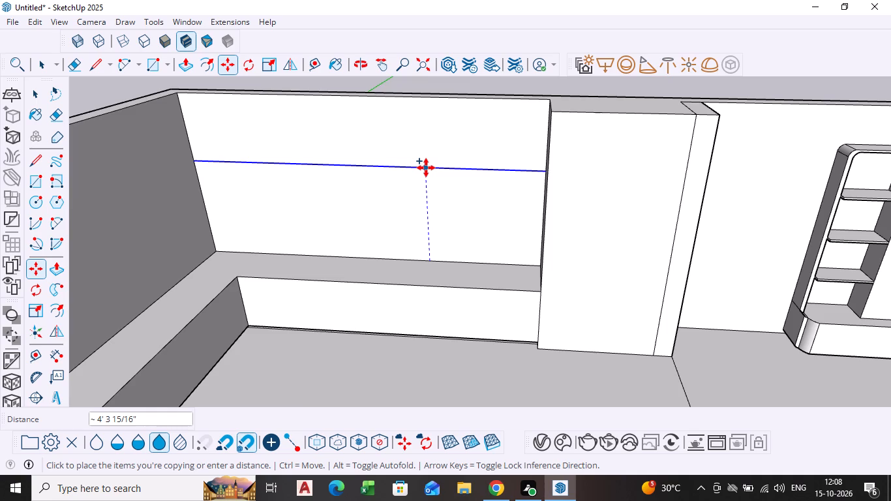
type("24")
key("Return")
key("space")
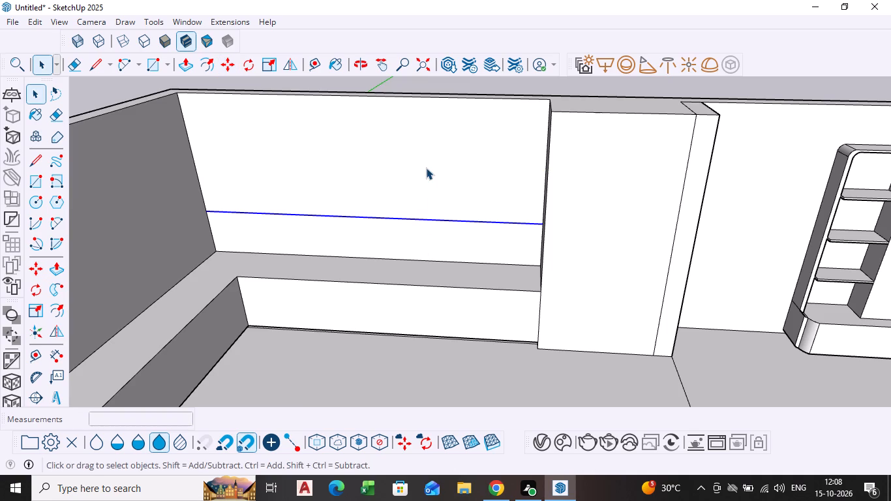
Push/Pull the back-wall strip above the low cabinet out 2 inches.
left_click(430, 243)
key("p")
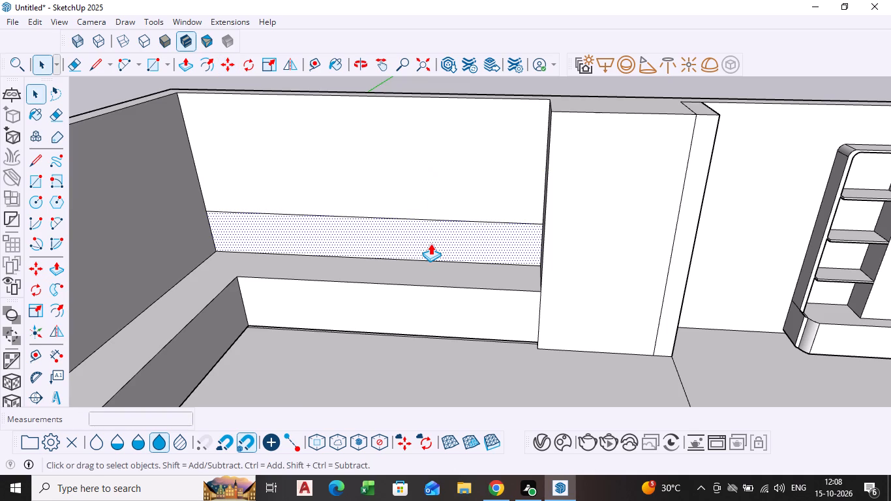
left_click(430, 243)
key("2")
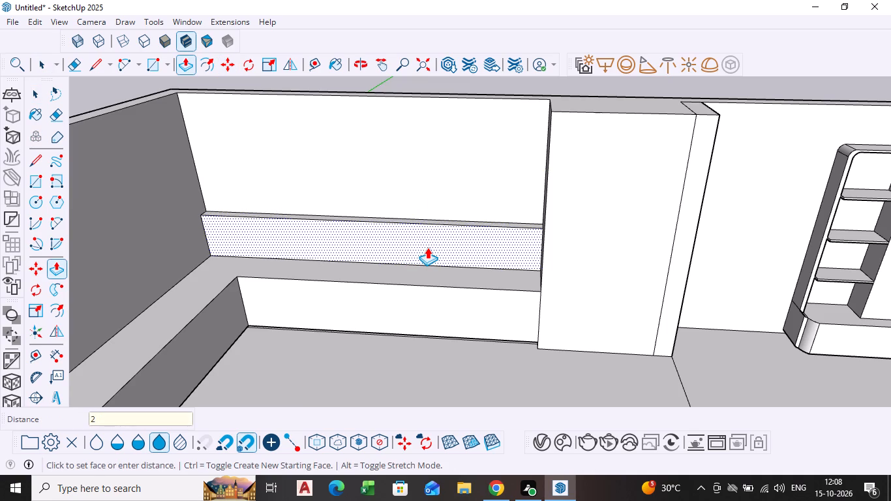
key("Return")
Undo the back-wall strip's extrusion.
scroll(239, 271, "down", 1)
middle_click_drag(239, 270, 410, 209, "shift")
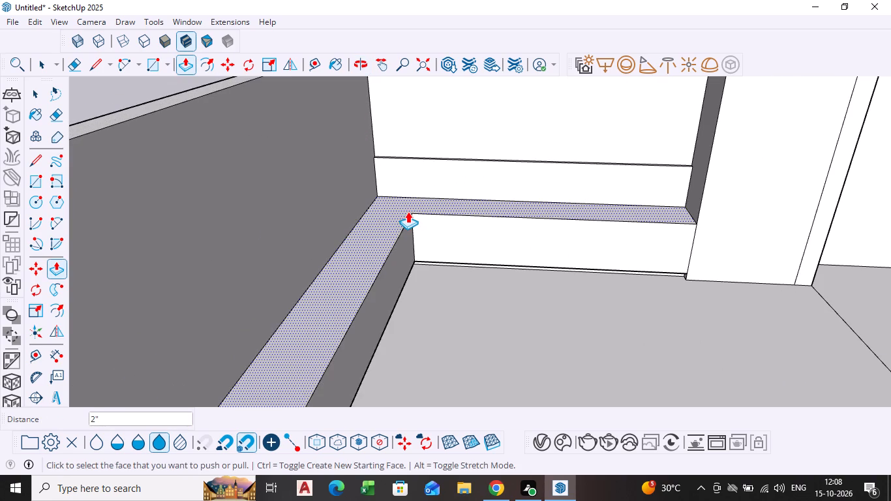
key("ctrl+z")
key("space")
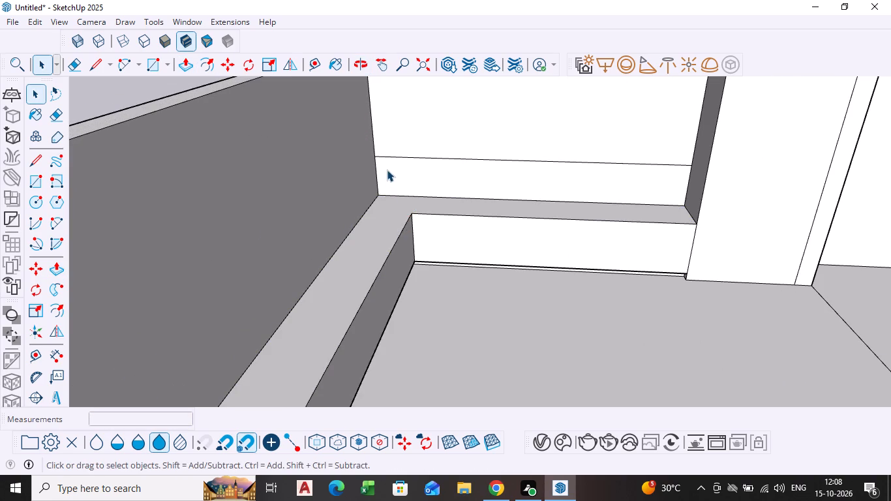
Draw a horizontal line about 15' 7 1/4" long on the side wall, from the copied edge's corner end to above the low cabinet's free end.
key("l")
left_click_drag(378, 153, 370, 160)
scroll(294, 222, "down", 7)
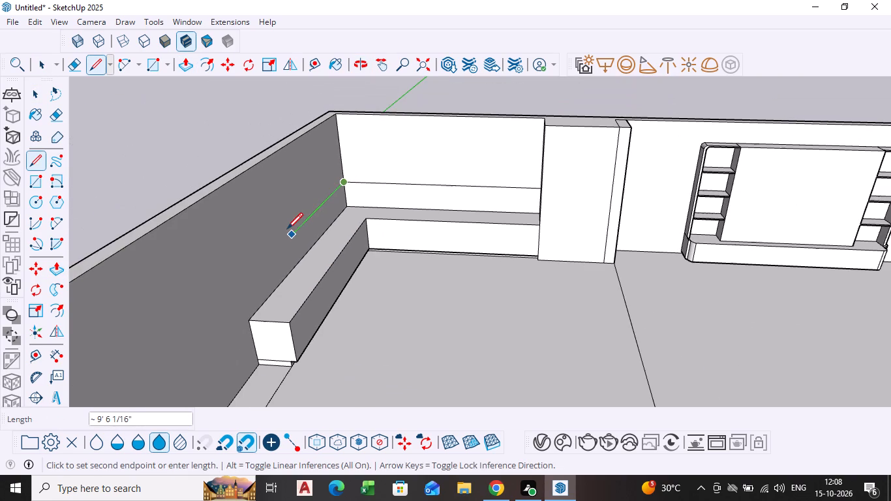
left_click(239, 285)
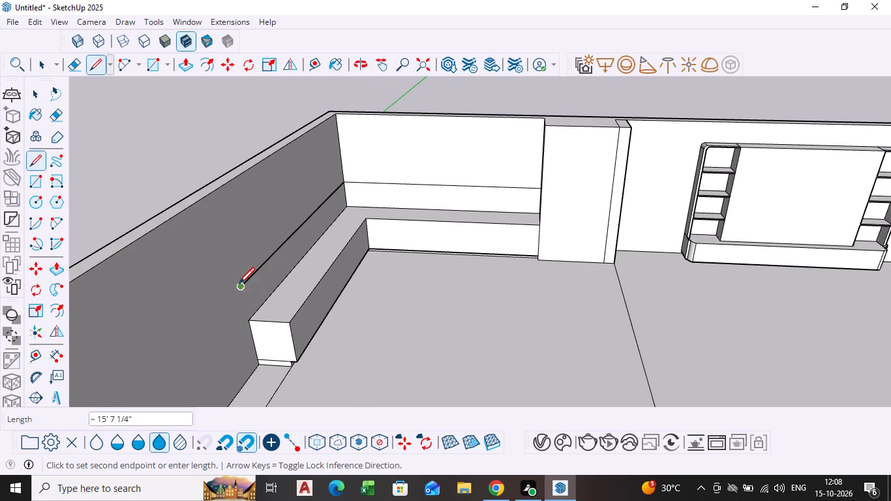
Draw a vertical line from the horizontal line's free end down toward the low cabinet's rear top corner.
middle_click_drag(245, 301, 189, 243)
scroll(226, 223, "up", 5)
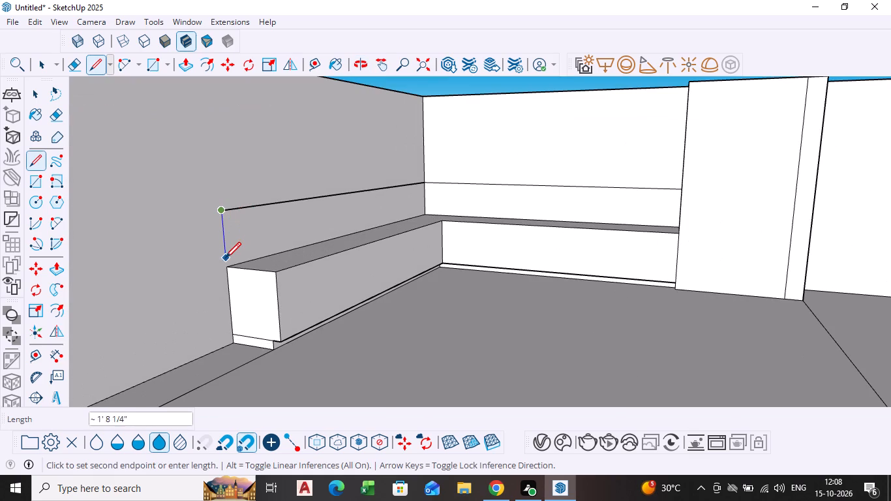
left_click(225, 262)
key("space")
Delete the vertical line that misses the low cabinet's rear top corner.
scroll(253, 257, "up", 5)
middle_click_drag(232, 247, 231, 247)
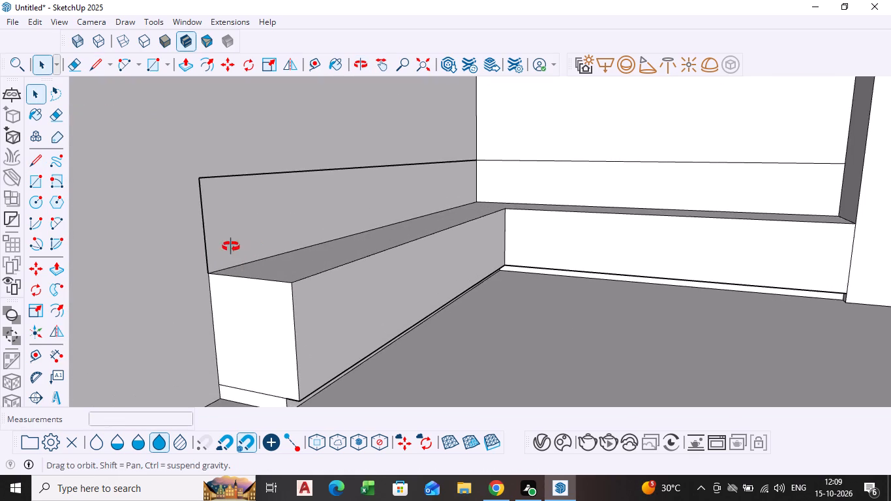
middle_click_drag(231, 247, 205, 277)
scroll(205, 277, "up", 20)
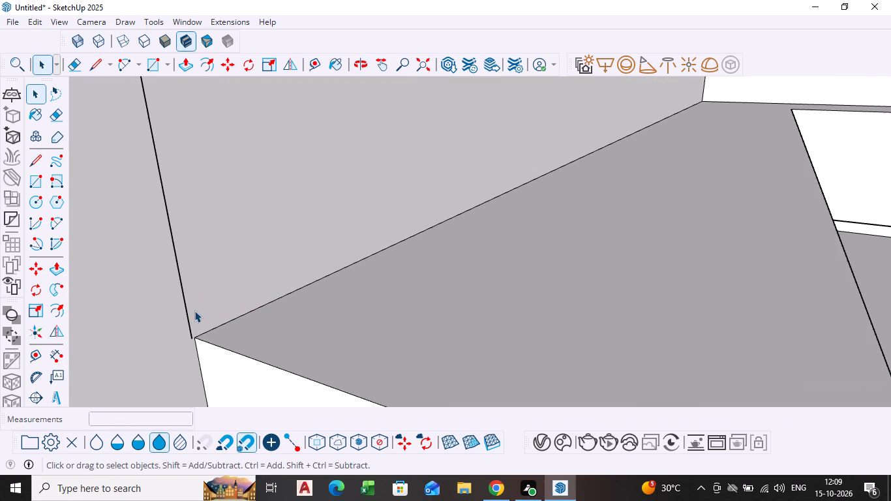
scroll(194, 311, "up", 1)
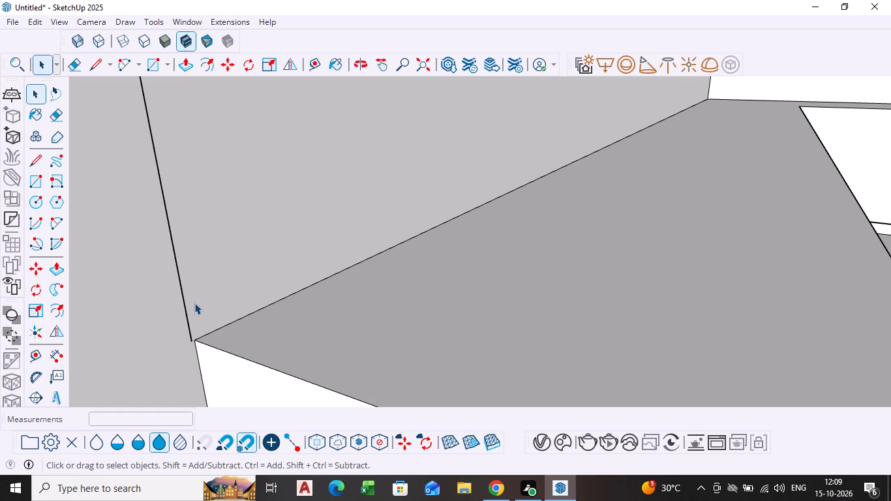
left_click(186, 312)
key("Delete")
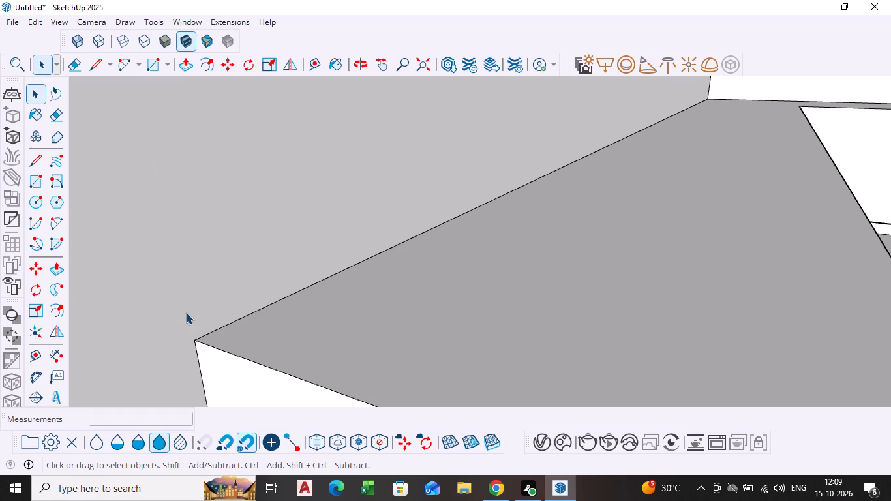
Draw a vertical line about 2' 3" long from the low cabinet's rear top corner up past the side wall's horizontal line.
scroll(189, 310, "down", 7)
middle_click_drag(197, 307, 206, 354, "shift")
scroll(206, 320, "down", 9)
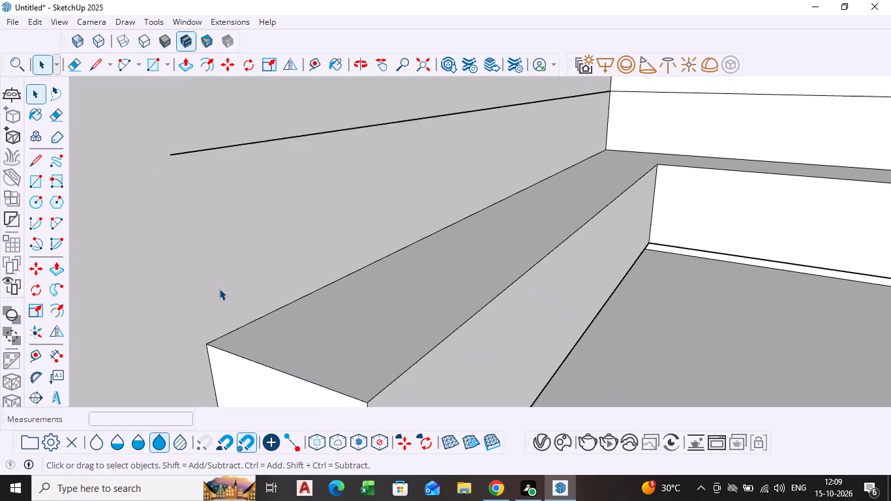
key("l")
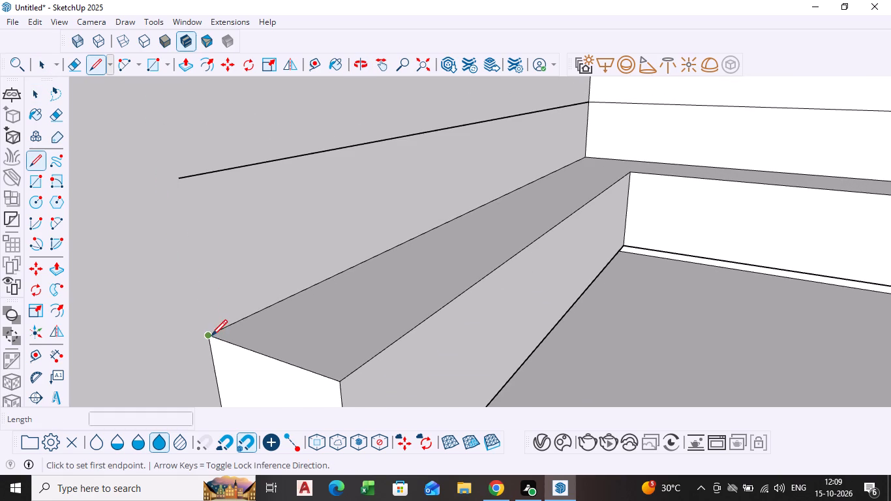
left_click_drag(211, 337, 209, 331)
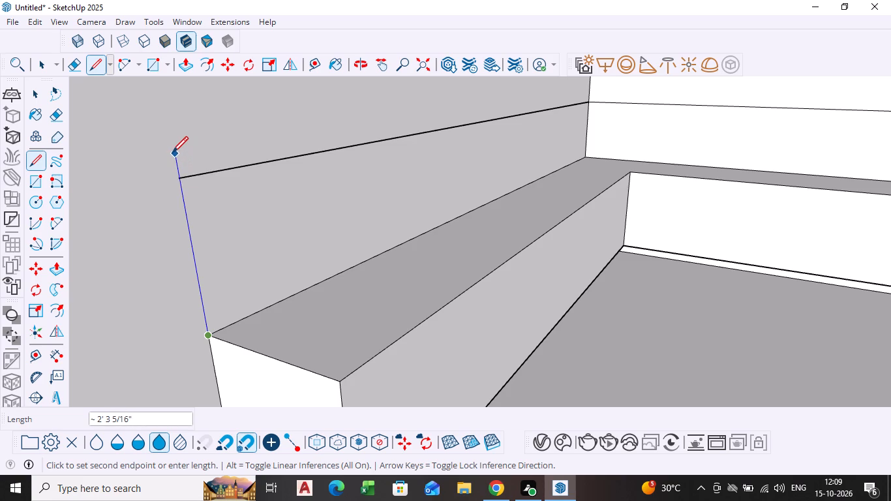
left_click(172, 154)
key("space")
Delete the vertical and horizontal line stubs that overshoot the side-wall strip's upper outer corner.
scroll(194, 174, "up", 9)
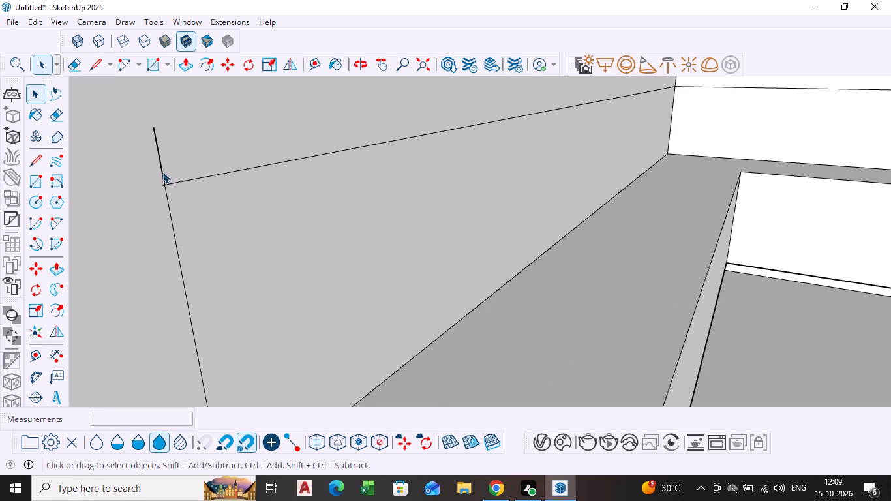
left_click(162, 172)
scroll(162, 172, "up", 15)
key("Delete")
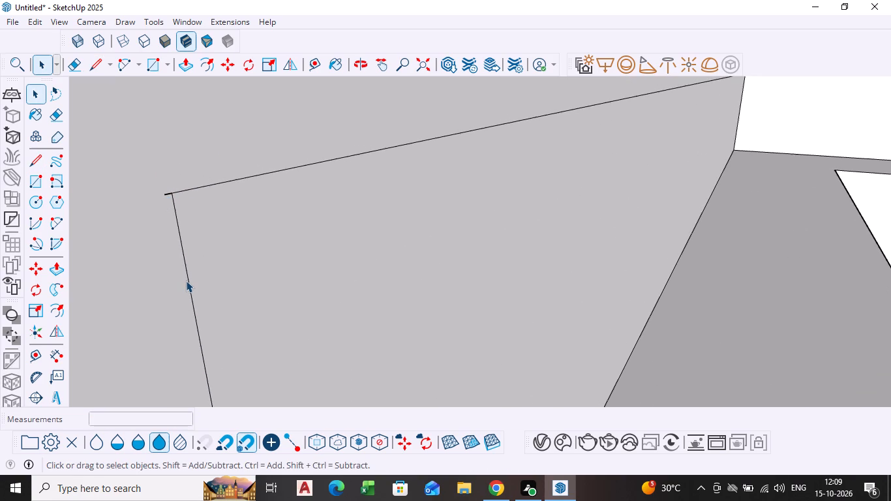
left_click(167, 193)
key("Delete")
Push/Pull the side-wall strip above the low cabinet out 2 inches.
scroll(257, 197, "down", 16)
left_click(482, 240)
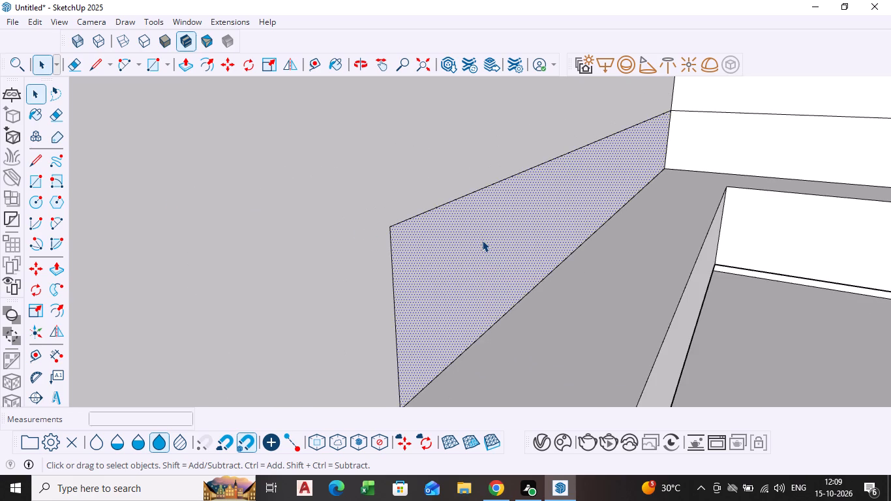
key("p")
left_click(482, 240)
double_click(482, 240)
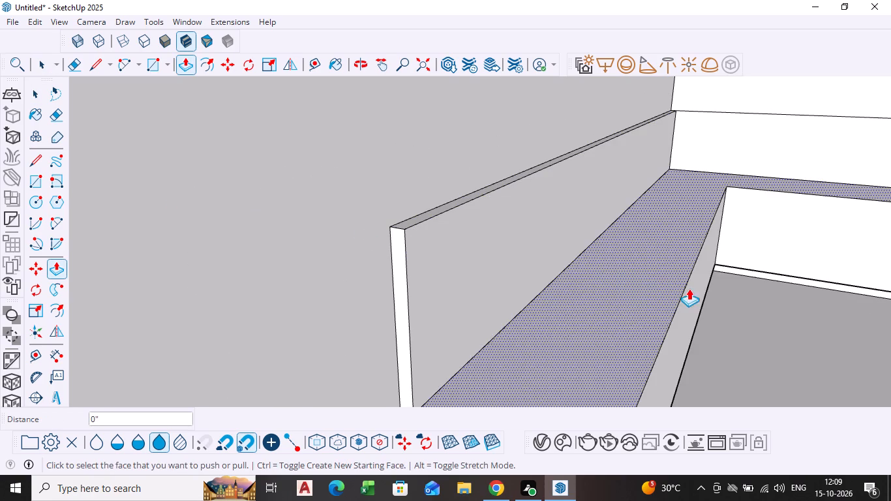
key("space")
left_click(766, 300)
Push/Pull the back-wall strip above the low cabinet out by the same 2 inches.
scroll(762, 323, "down", 4)
middle_click_drag(760, 323, 470, 280, "shift")
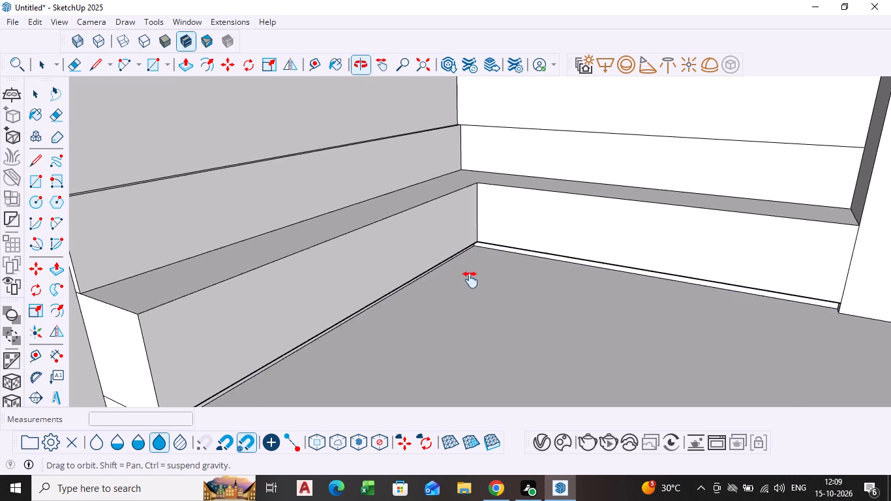
middle_click_drag(470, 280, 468, 280, "shift")
scroll(663, 203, "up", 3)
middle_click_drag(665, 203, 596, 288)
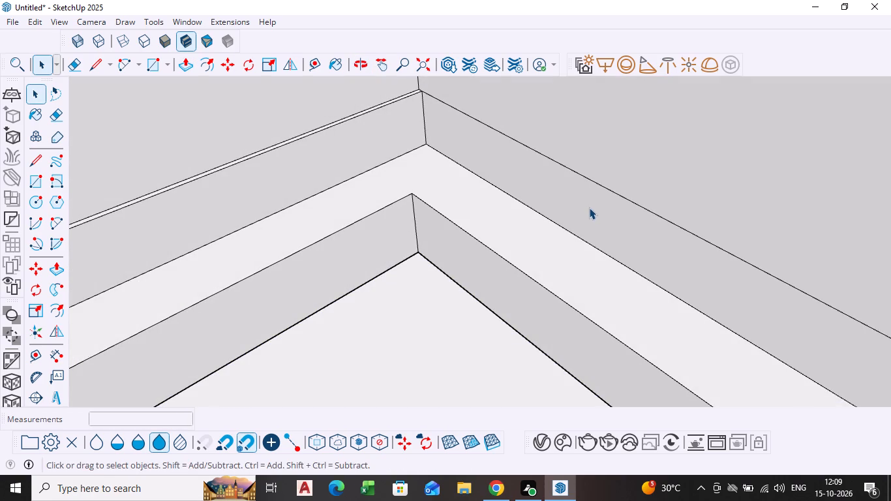
key("p")
double_click(589, 207)
double_click(576, 205)
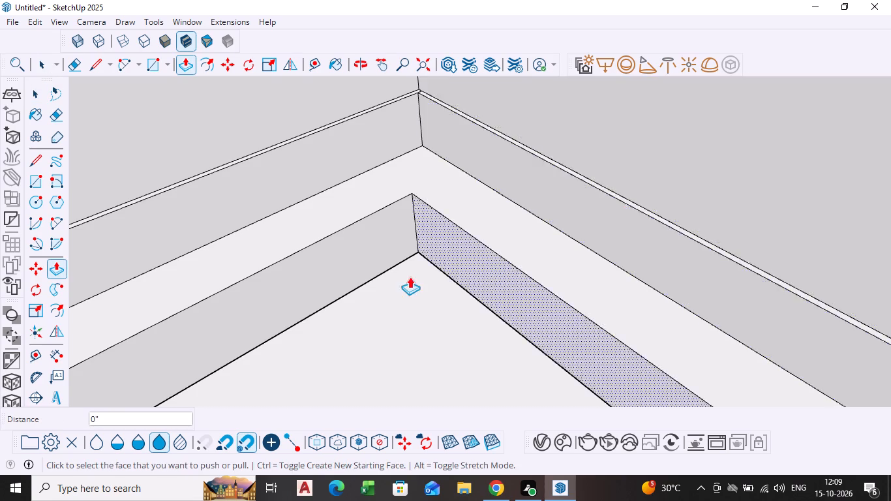
scroll(396, 262, "down", 7)
middle_click_drag(385, 266, 429, 209)
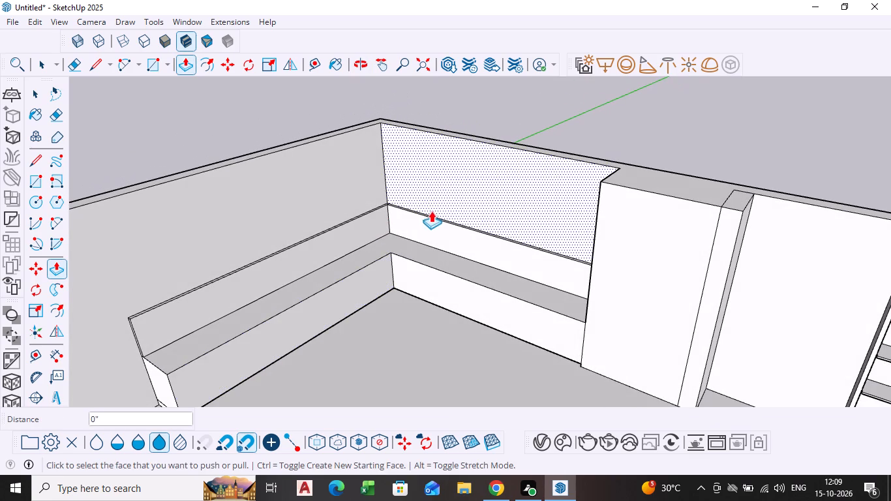
key("Escape")
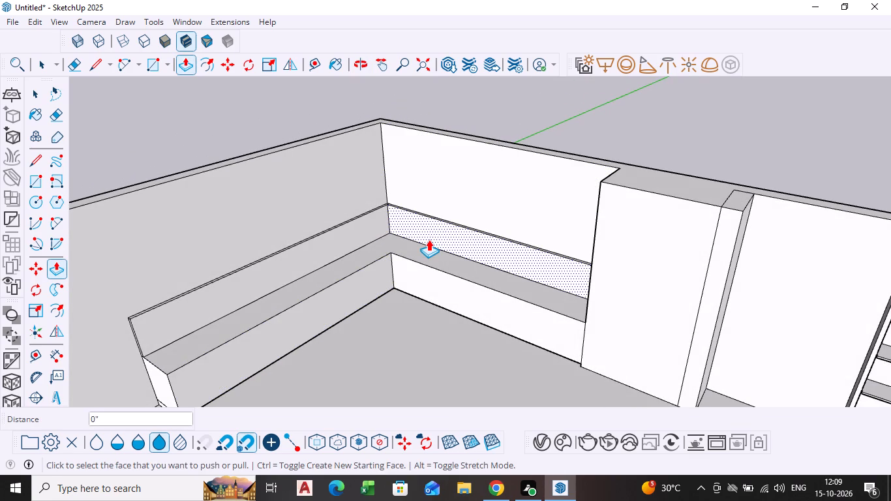
key("space")
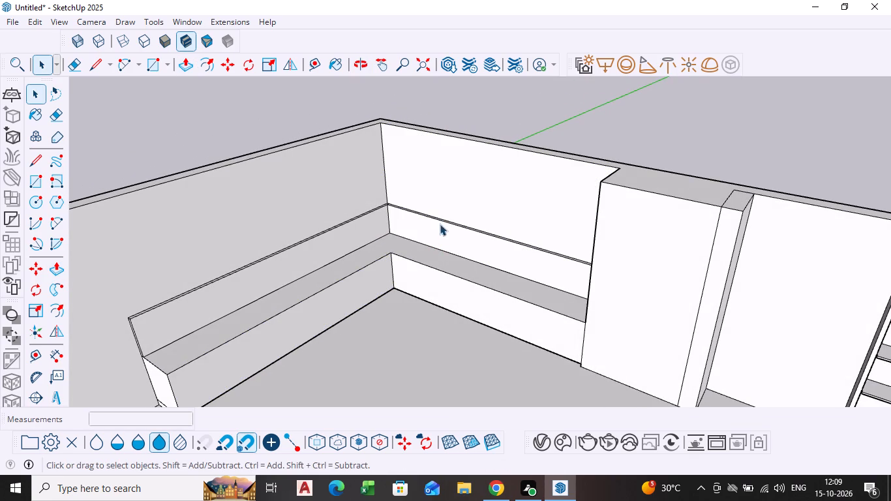
Delete the short seam edge where the two raised strips' top faces meet at the room corner.
scroll(440, 224, "down", 4)
middle_click_drag(440, 265, 479, 214)
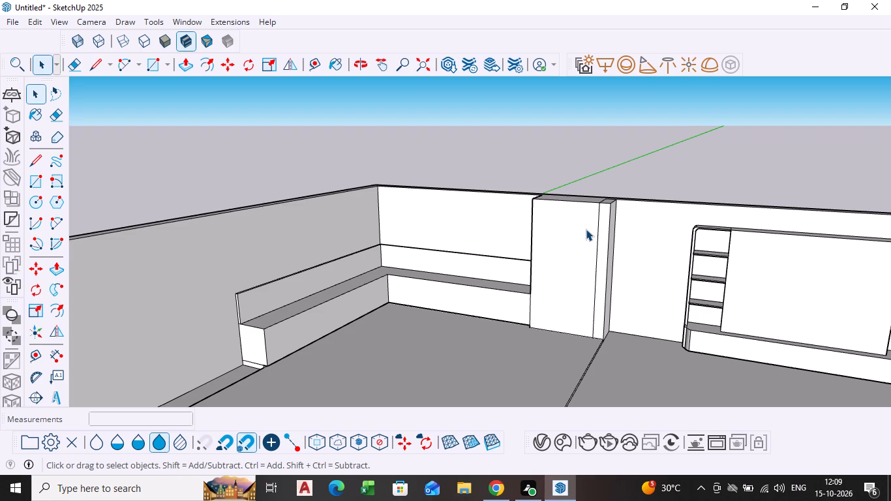
scroll(200, 465, "up", 2)
scroll(271, 334, "up", 4)
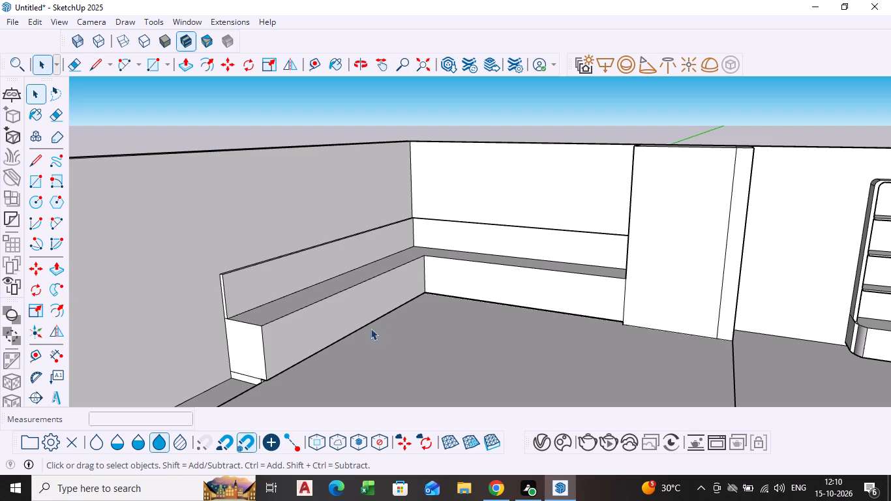
scroll(287, 267, "up", 3)
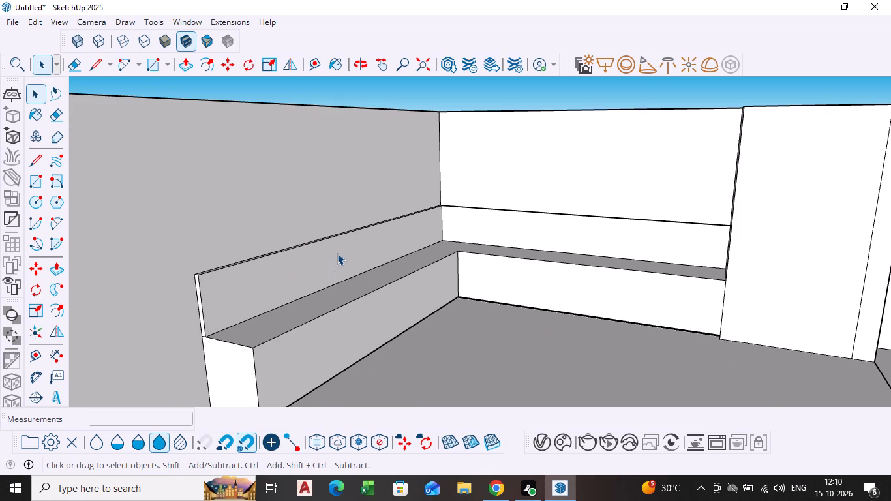
middle_click_drag(463, 227, 425, 273)
scroll(507, 212, "up", 4)
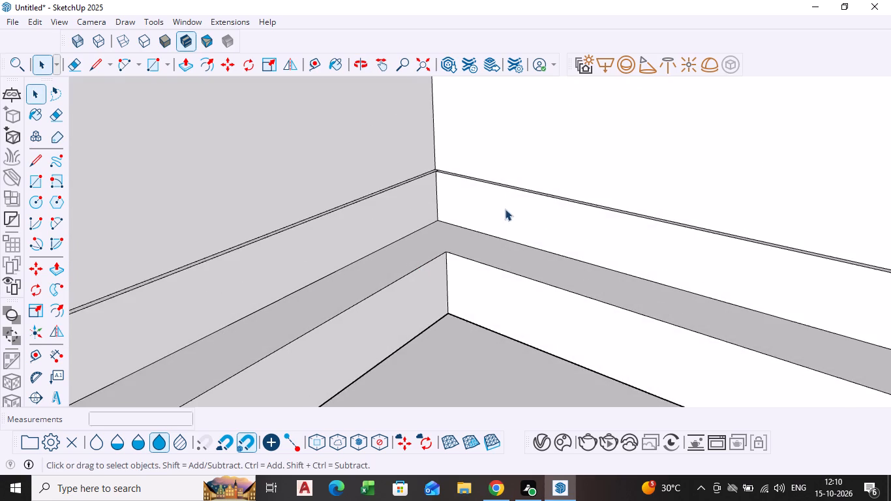
scroll(455, 185, "up", 2)
middle_click_drag(453, 189, 425, 245)
scroll(440, 172, "up", 10)
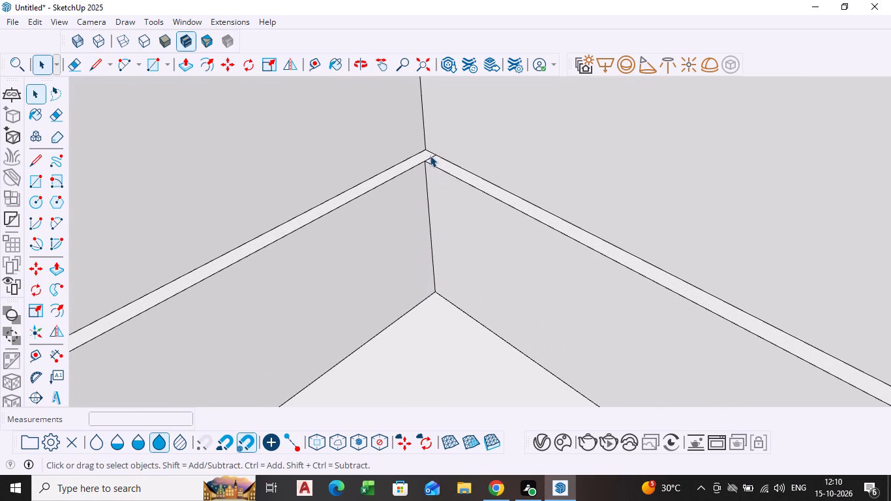
left_click(429, 157)
key("Delete")
Select the long edge where the top of the back-wall raised panel above the low cabinet meets the wall.
scroll(429, 157, "down", 11)
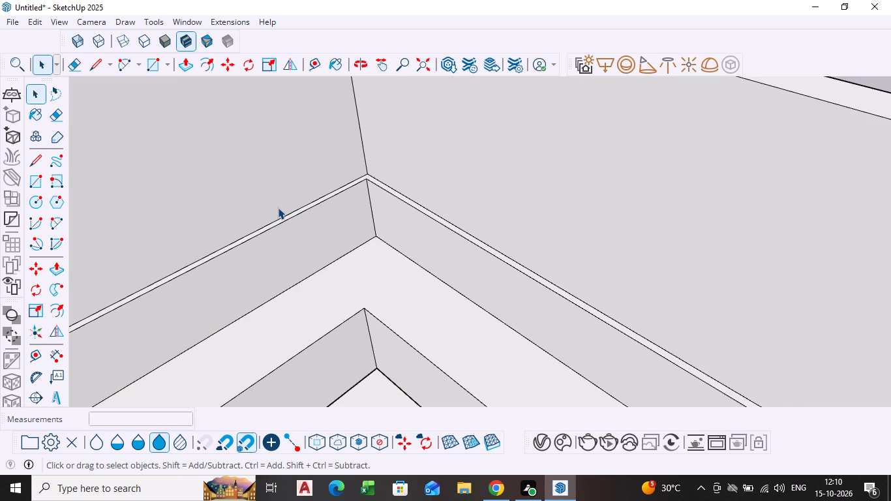
scroll(221, 339, "down", 7)
middle_click_drag(239, 313, 507, 146, "shift")
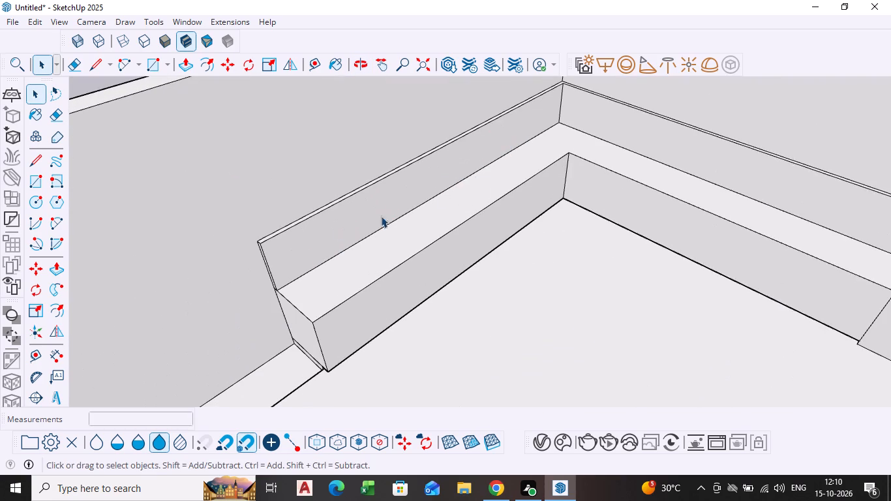
scroll(444, 219, "down", 4)
middle_click_drag(482, 235, 316, 307, "shift")
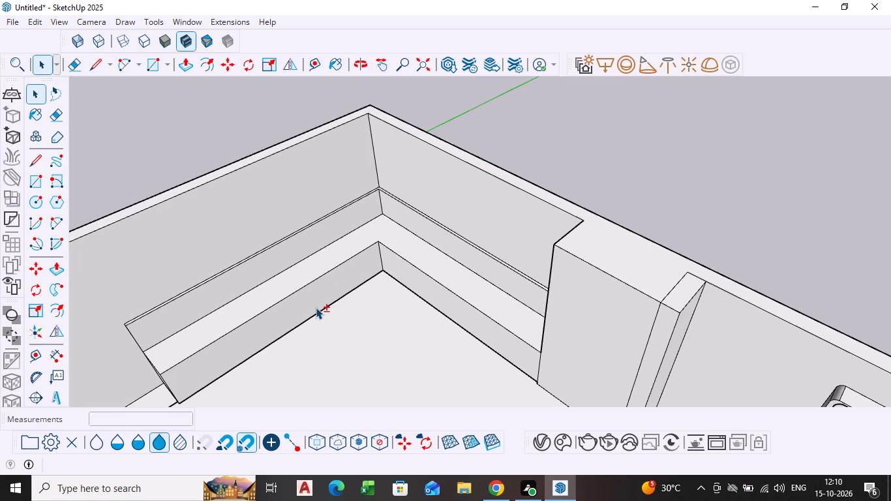
middle_click_drag(378, 280, 418, 221)
scroll(423, 242, "up", 4)
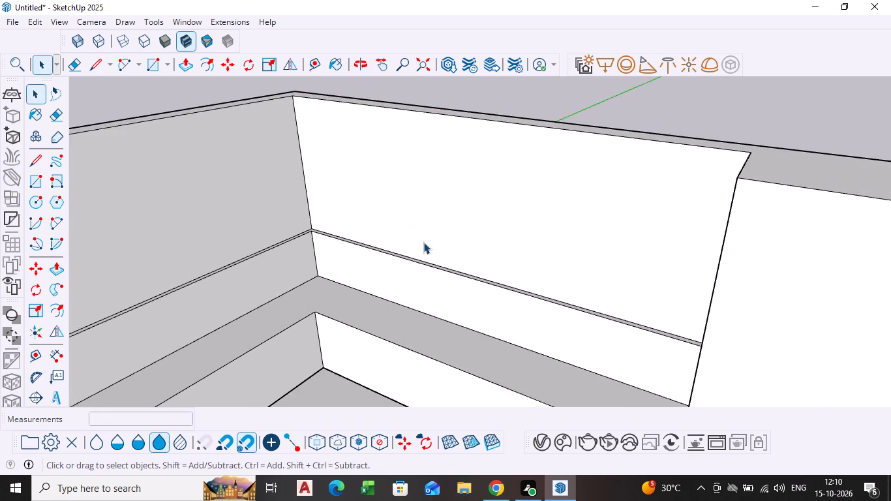
scroll(423, 242, "up", 5)
left_click(436, 271)
scroll(436, 271, "down", 2)
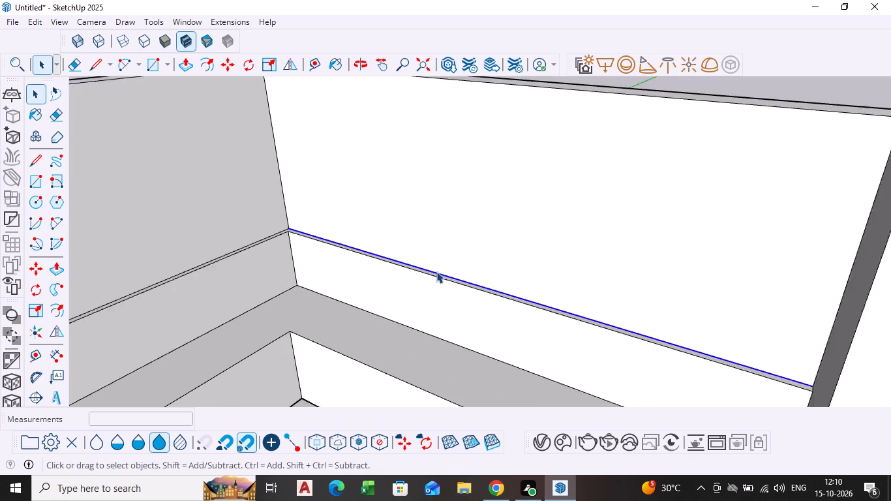
scroll(436, 271, "down", 8)
middle_click_drag(473, 275, 446, 260)
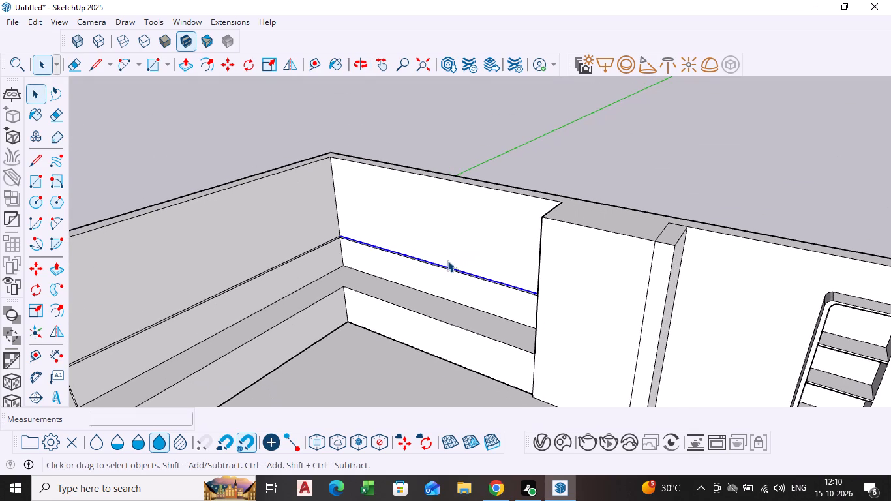
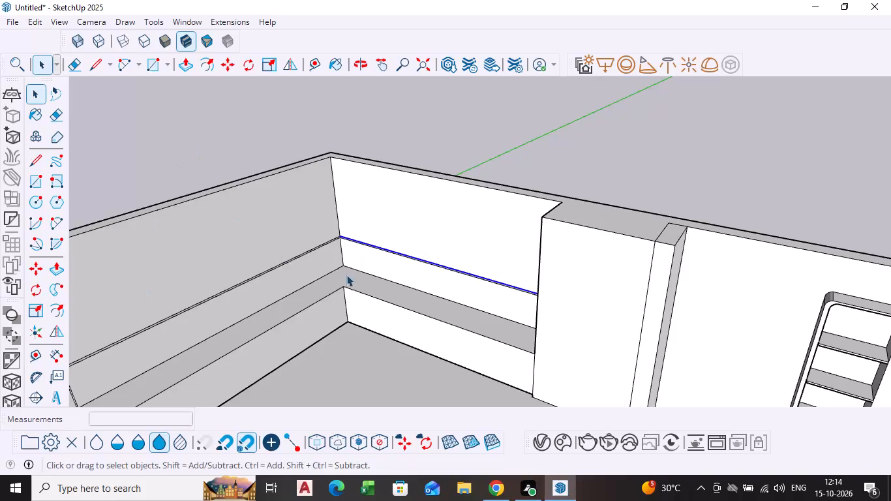
Copy the selected top edge of the back-wall raised panel straight up the wall face above it.
scroll(380, 221, "up", 4)
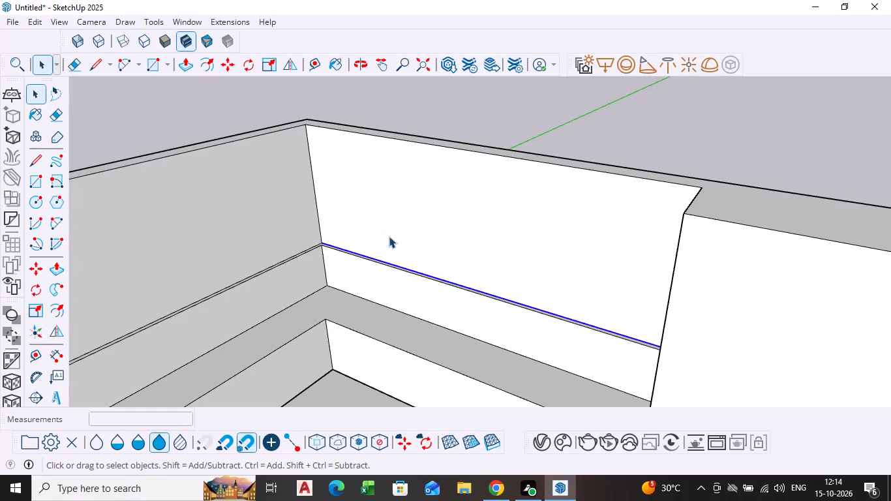
scroll(387, 232, "down", 4)
middle_click_drag(378, 241, 408, 177, "shift")
middle_click_drag(401, 217, 420, 158)
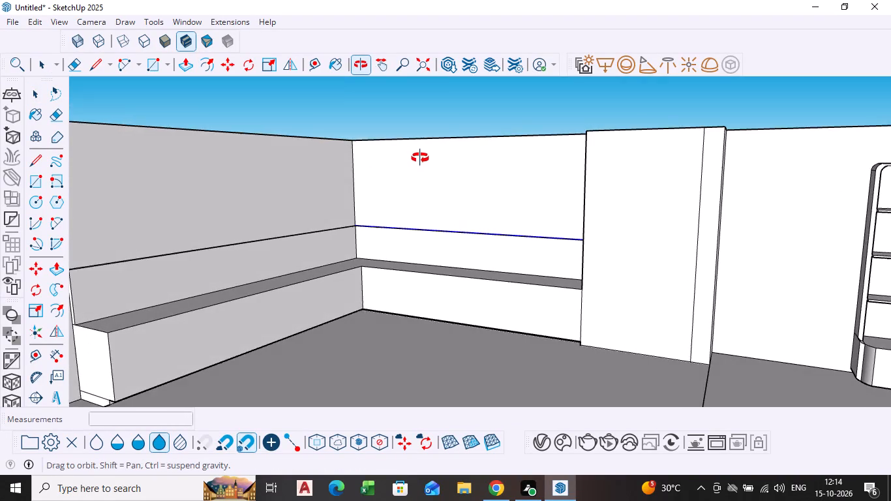
middle_click_drag(420, 158, 420, 168)
scroll(436, 205, "up", 4)
middle_click_drag(406, 228, 400, 253)
scroll(405, 238, "up", 4)
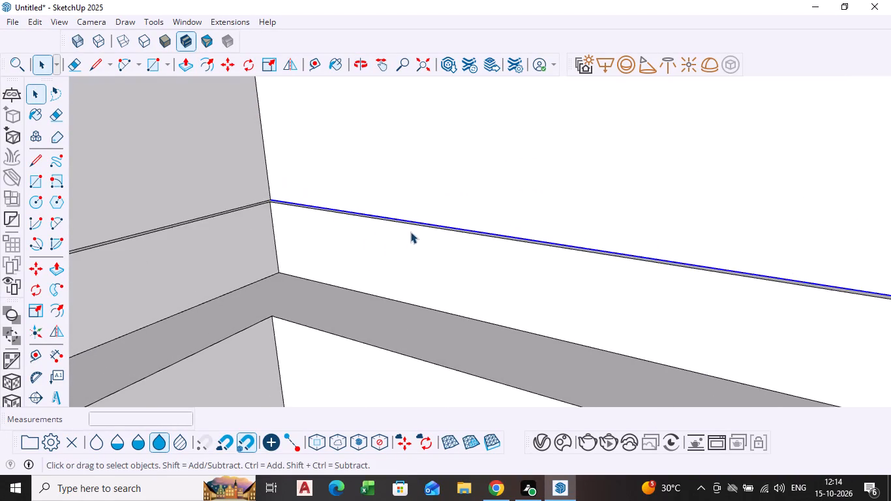
scroll(410, 232, "up", 5)
key("m")
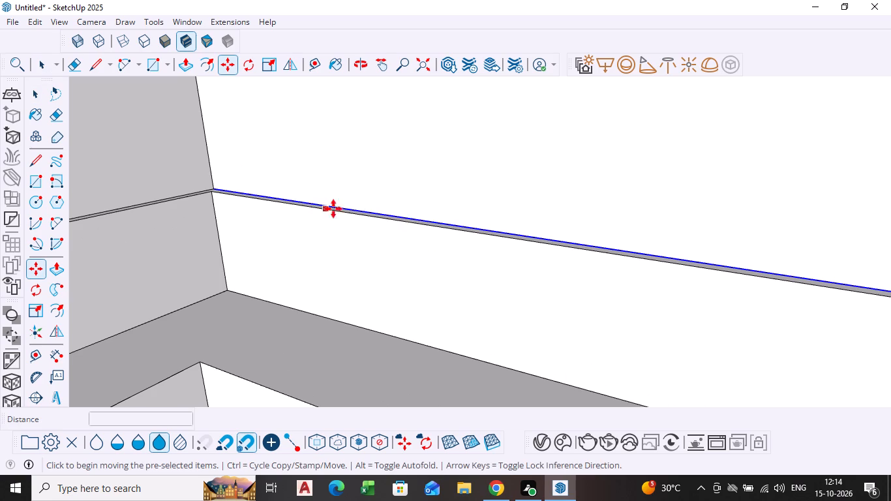
left_click(347, 206)
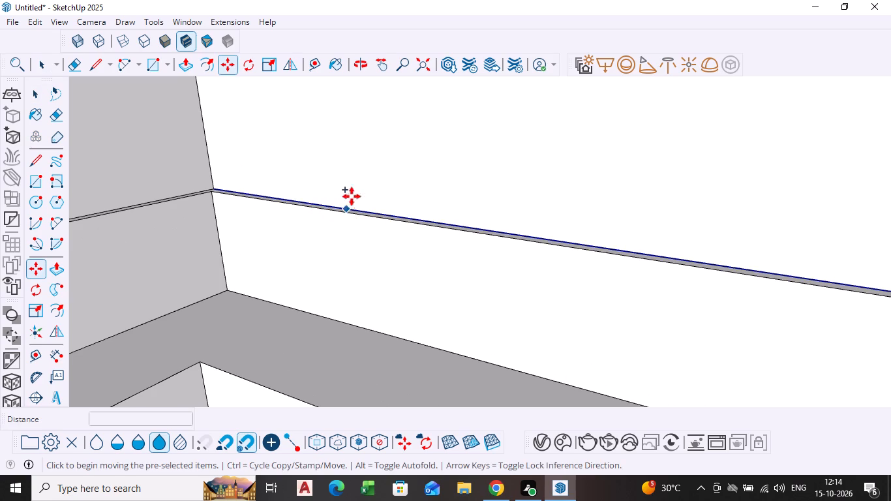
scroll(377, 149, "down", 4)
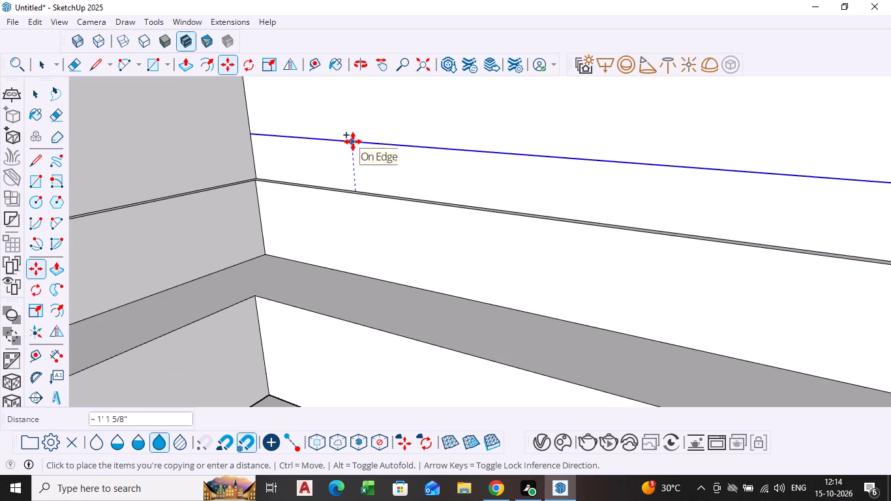
scroll(353, 142, "down", 2)
middle_click_drag(352, 142, 320, 163, "shift")
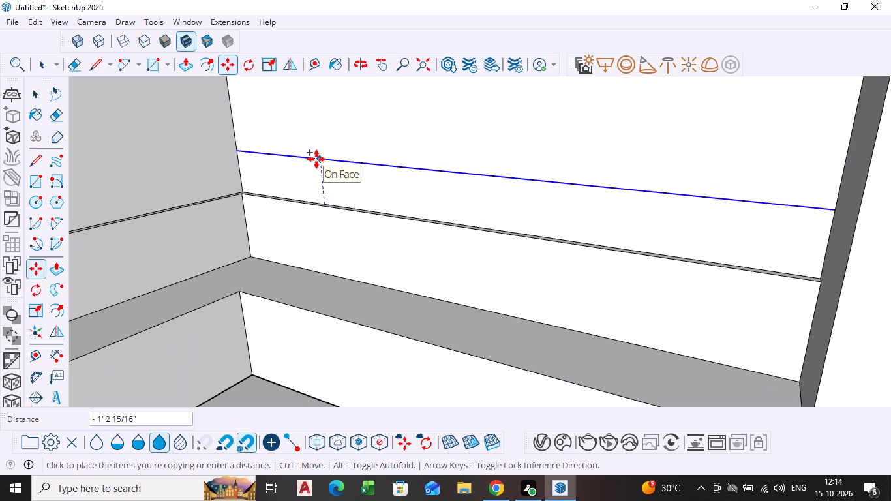
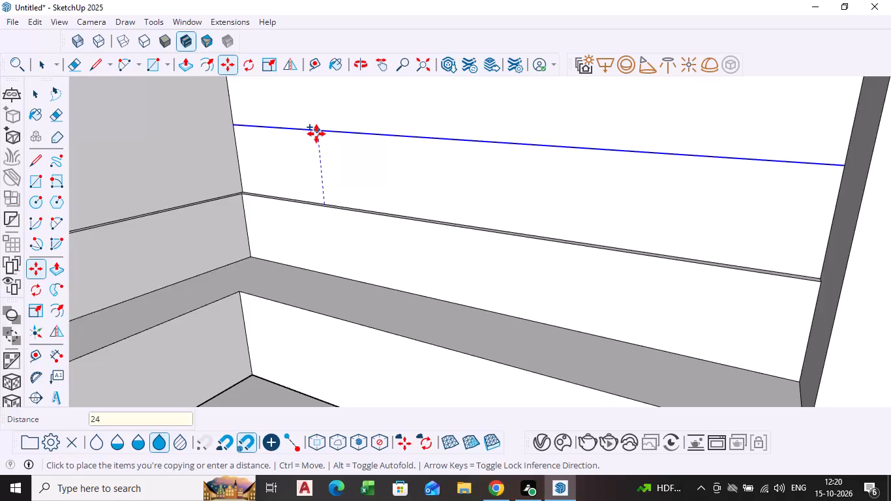
Place the copied edge 24 inches above the back-wall raised panel's top edge.
key("Return")
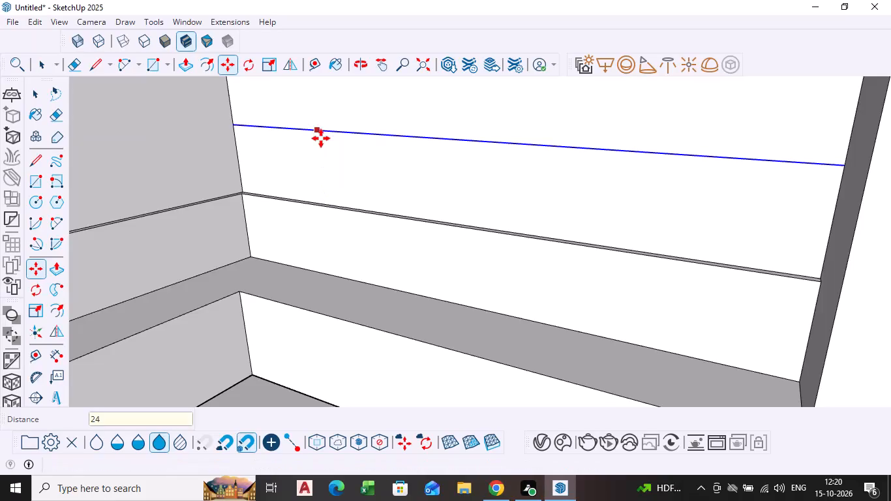
scroll(366, 166, "down", 3)
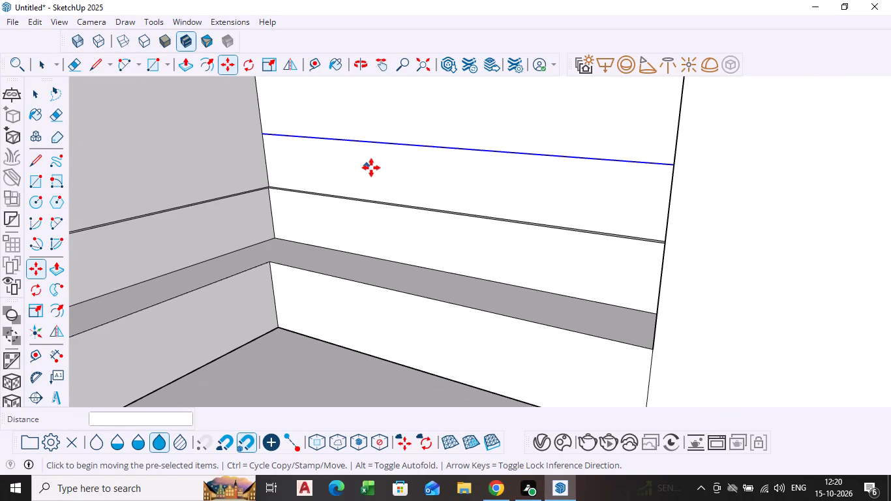
scroll(384, 172, "up", 1)
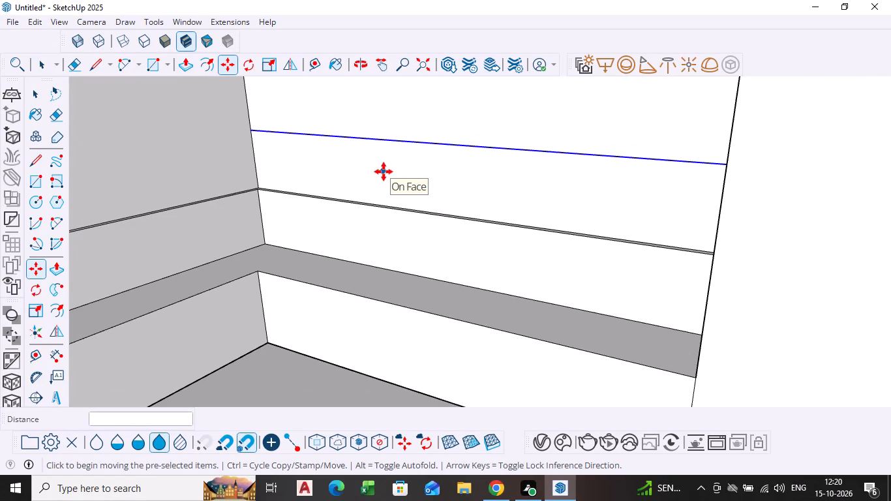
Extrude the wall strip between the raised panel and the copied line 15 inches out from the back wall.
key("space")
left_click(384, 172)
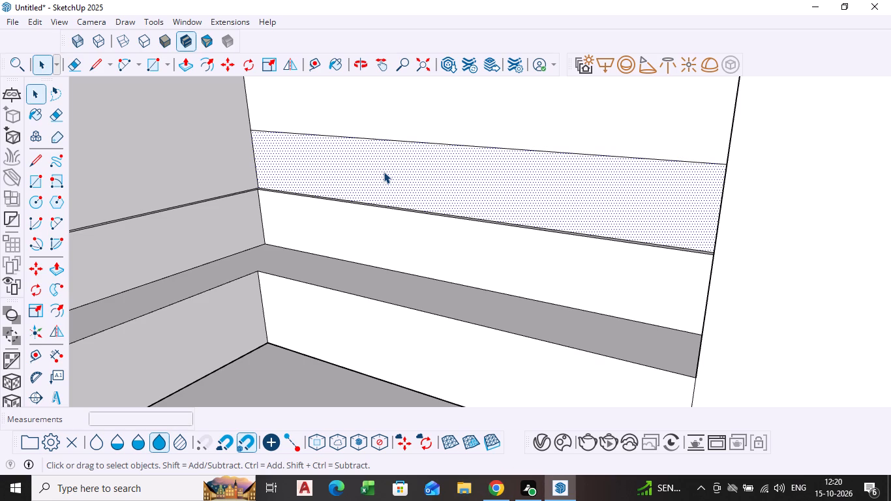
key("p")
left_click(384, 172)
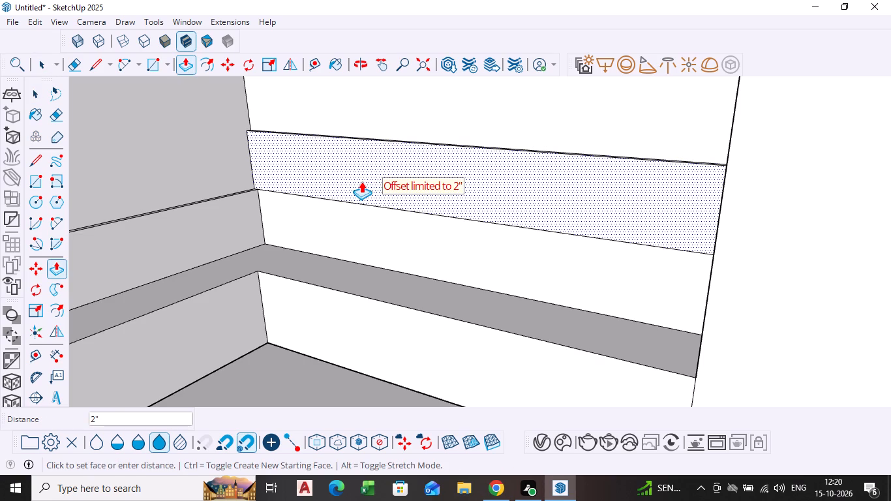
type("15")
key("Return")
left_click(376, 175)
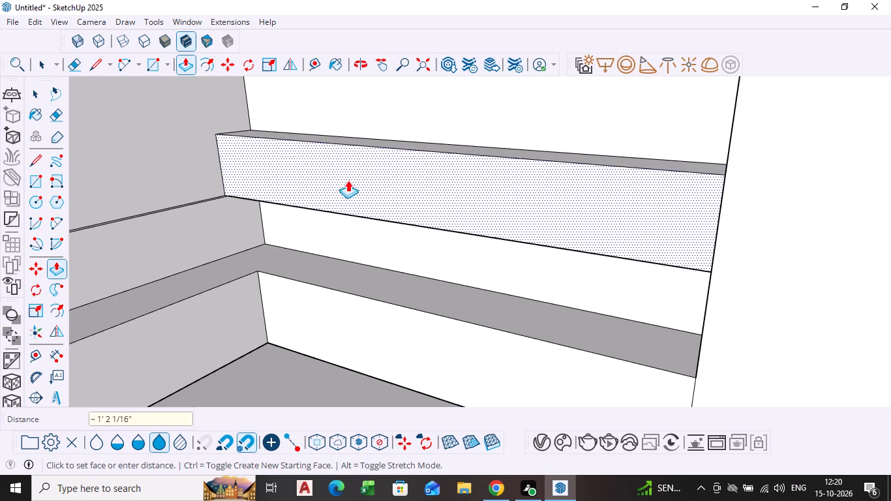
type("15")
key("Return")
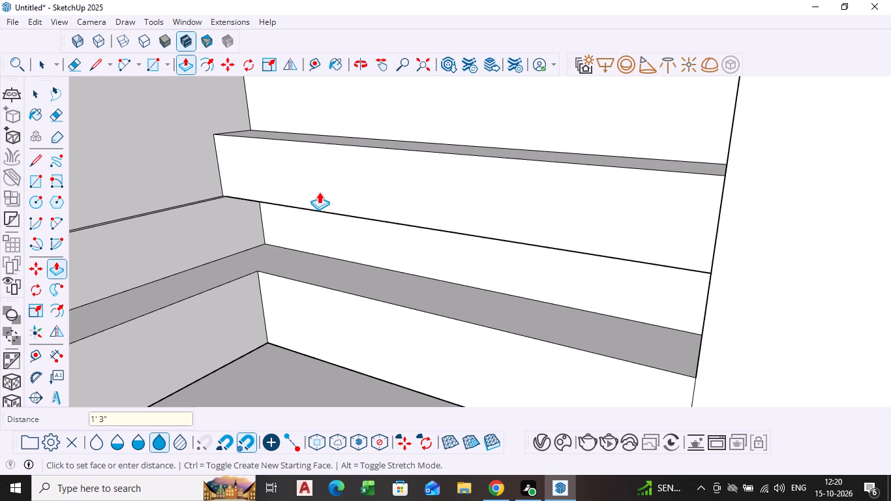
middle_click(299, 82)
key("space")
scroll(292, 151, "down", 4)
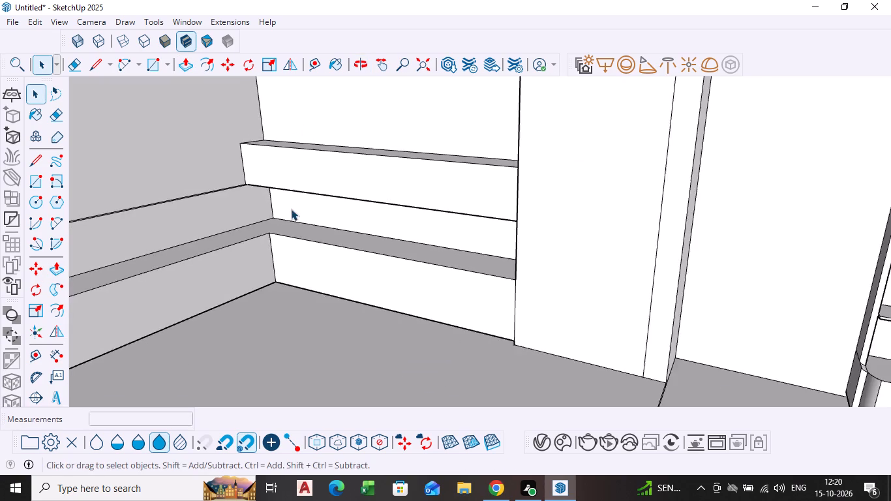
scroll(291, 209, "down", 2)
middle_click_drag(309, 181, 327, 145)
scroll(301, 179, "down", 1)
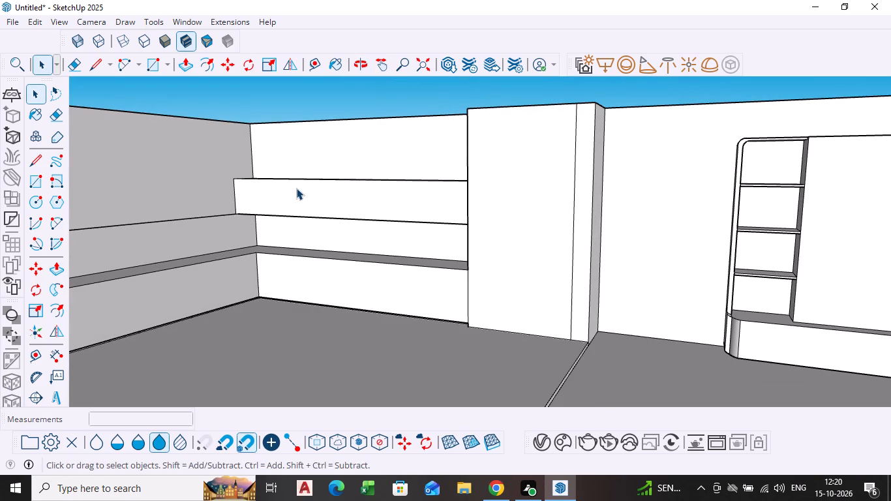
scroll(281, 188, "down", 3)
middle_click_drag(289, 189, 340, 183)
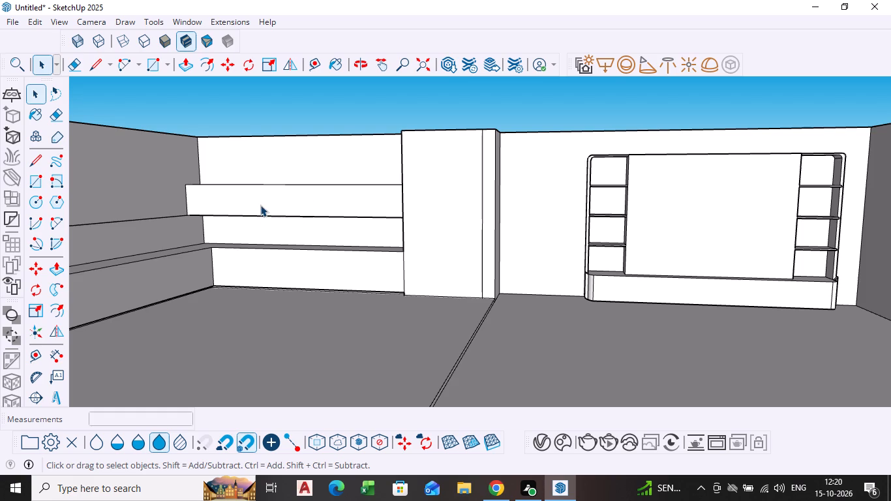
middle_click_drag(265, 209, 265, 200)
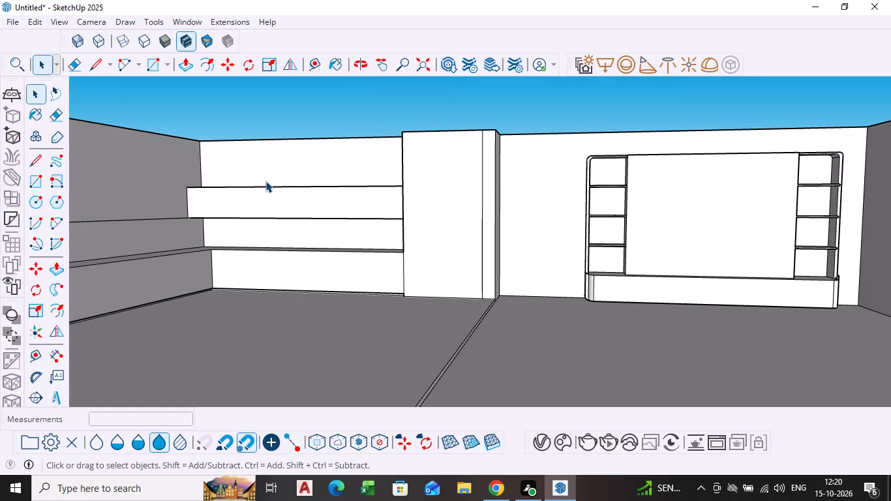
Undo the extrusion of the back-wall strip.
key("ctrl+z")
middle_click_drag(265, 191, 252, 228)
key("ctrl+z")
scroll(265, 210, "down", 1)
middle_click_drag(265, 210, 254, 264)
Copy the dividing line above the raised panel about 2' 11 1/2" up the back wall, near the wall's top.
scroll(303, 157, "up", 3)
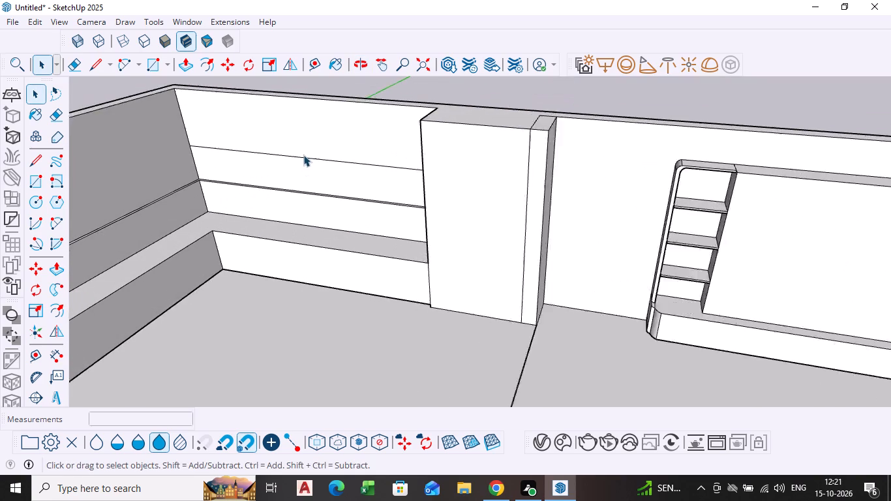
scroll(303, 155, "up", 2)
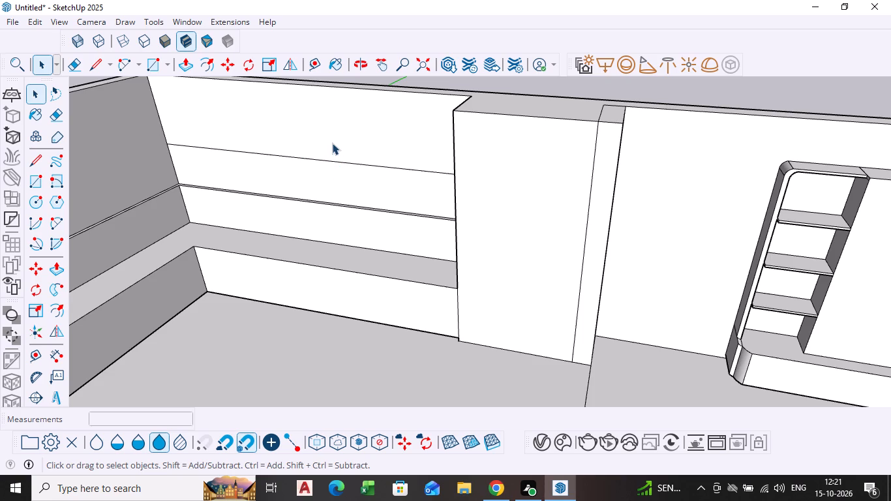
left_click(345, 159)
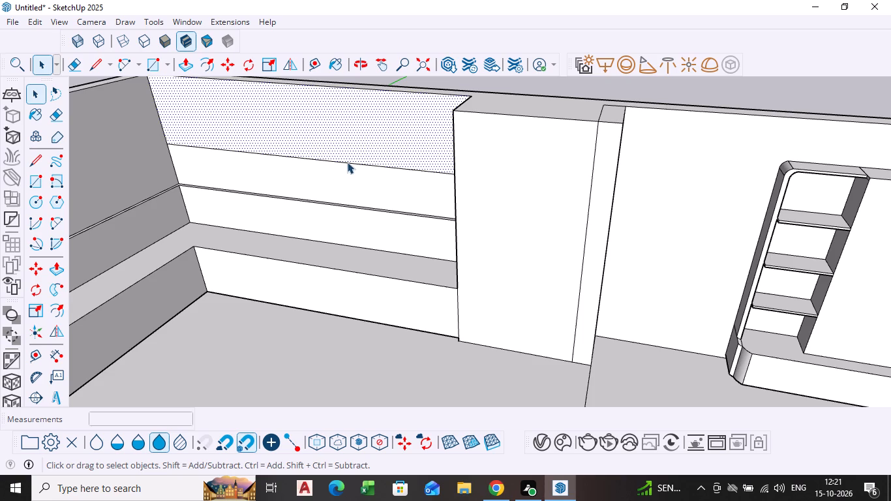
left_click(347, 162)
key("m")
left_click(347, 162)
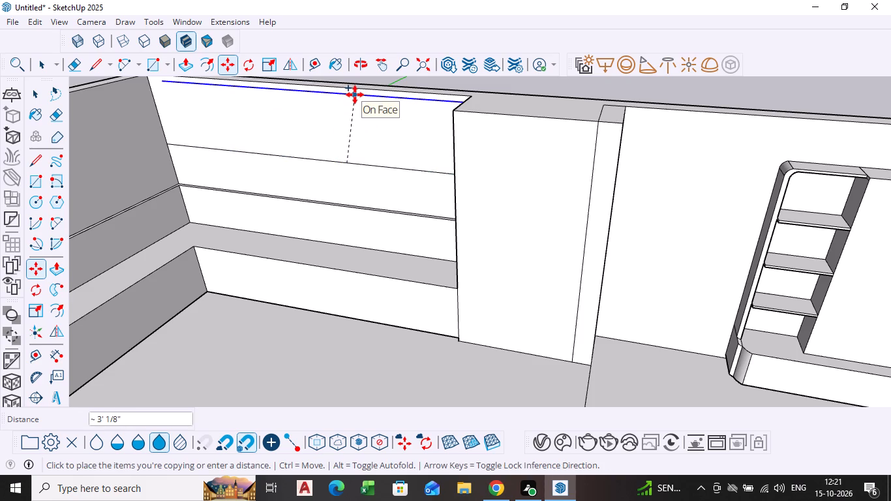
scroll(355, 95, "down", 1)
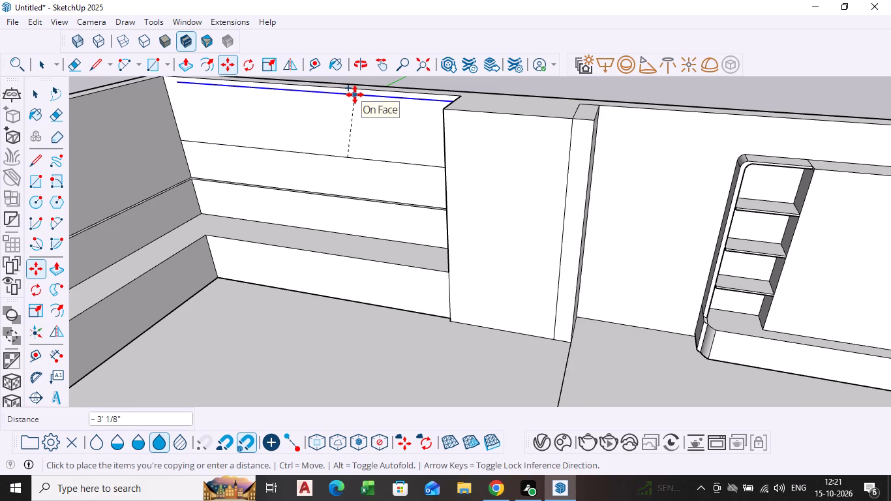
middle_click_drag(355, 98, 355, 132, "shift")
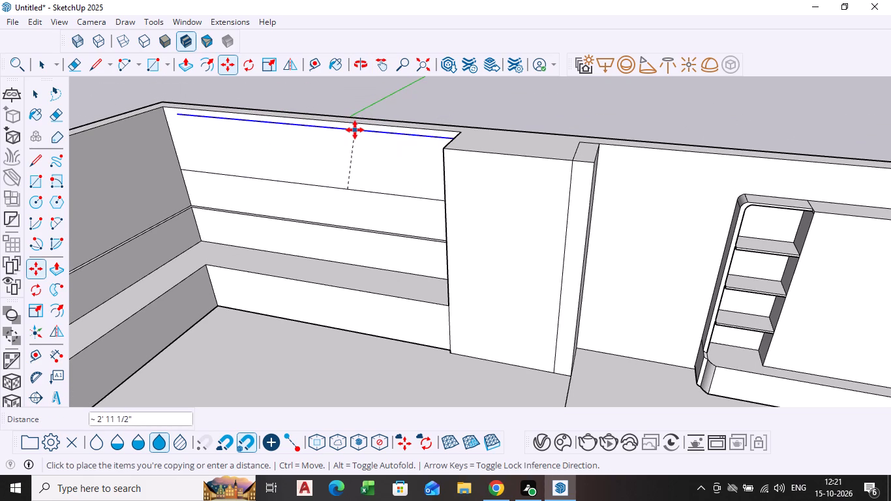
left_click(355, 130)
middle_click_drag(355, 148, 478, 123)
key("space")
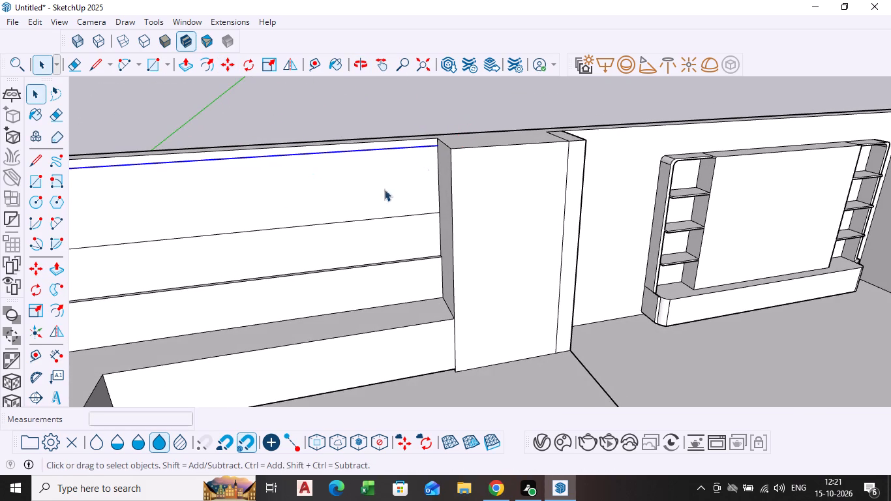
Copy the original dividing line above the raised panel 2 inches down the back wall to outline a narrow strip.
scroll(345, 209, "down", 4)
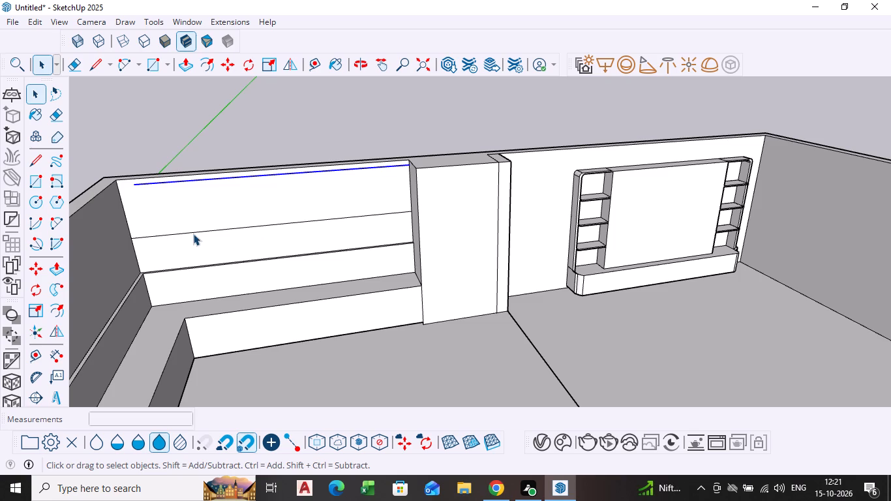
left_click(200, 231)
scroll(200, 231, "up", 4)
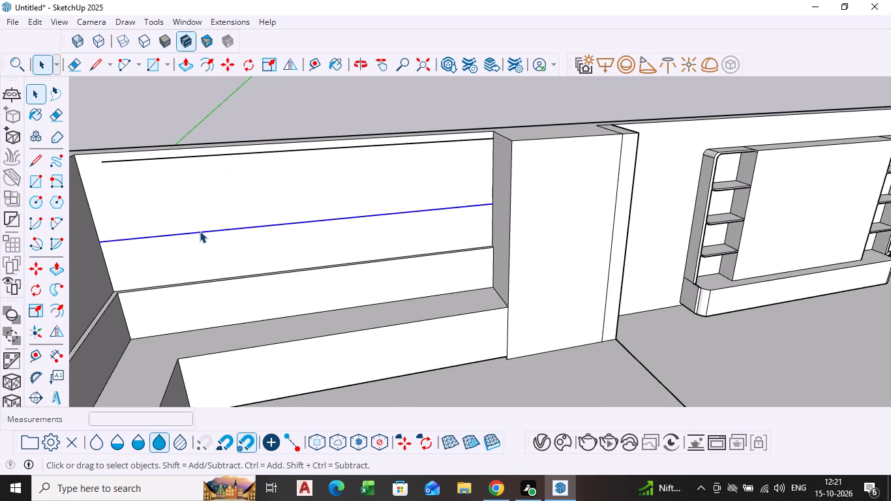
key("m")
left_click(492, 207)
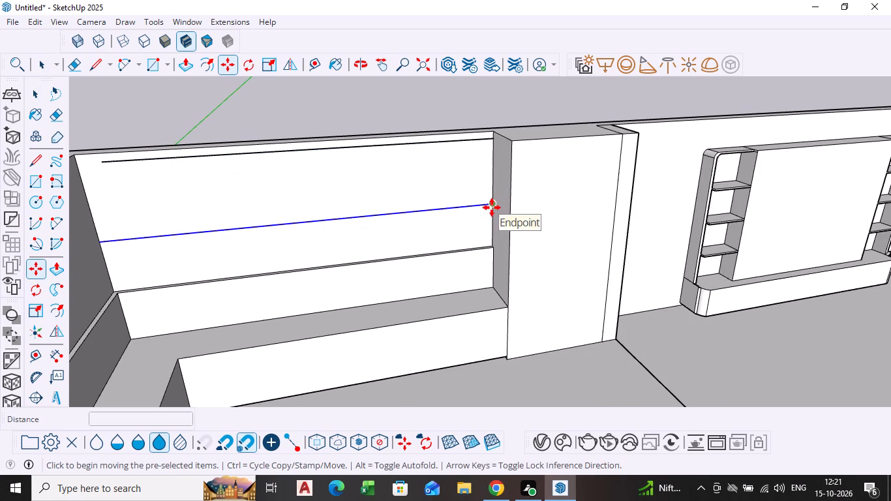
scroll(492, 210, "up", 8)
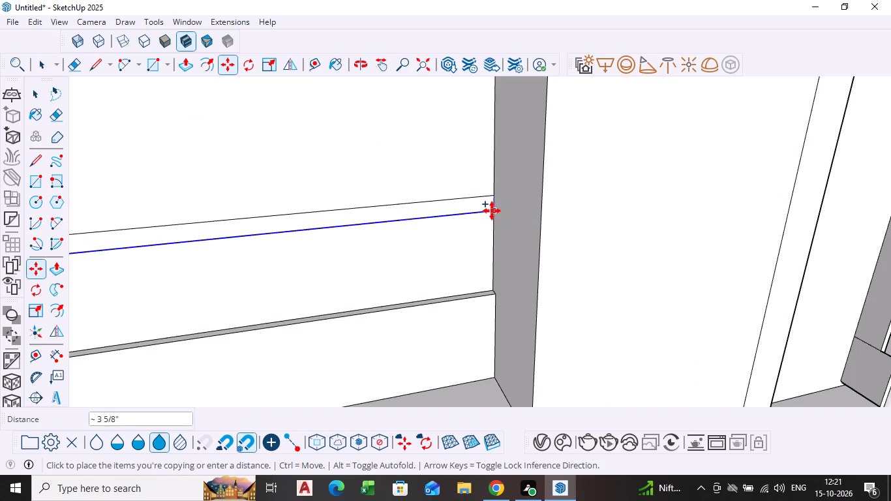
scroll(490, 207, "up", 8)
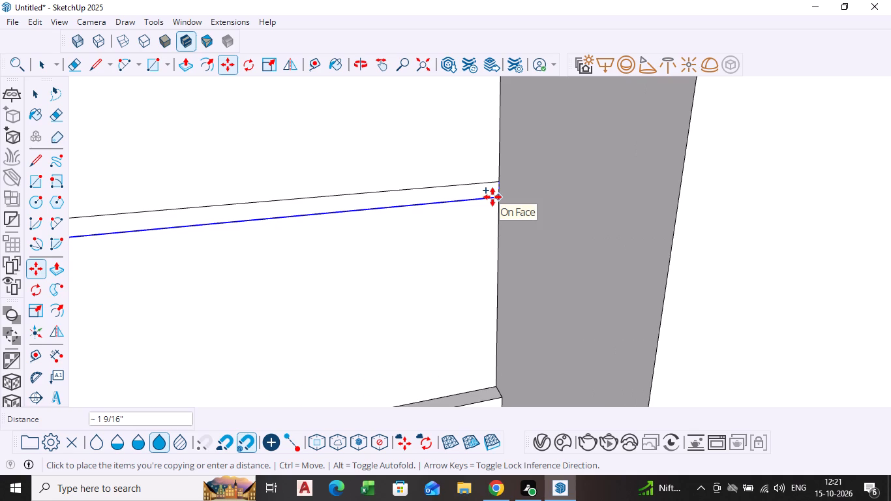
key("2")
key("Return")
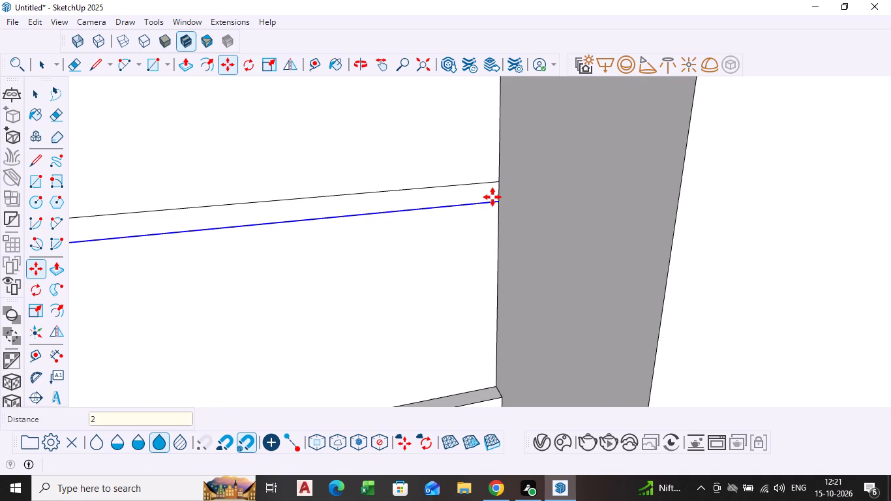
key("space")
Extrude the narrow strip between the two close lines 2' 2" out from the back wall to form a shelf.
scroll(429, 186, "down", 12)
middle_click_drag(284, 194, 290, 185, "shift")
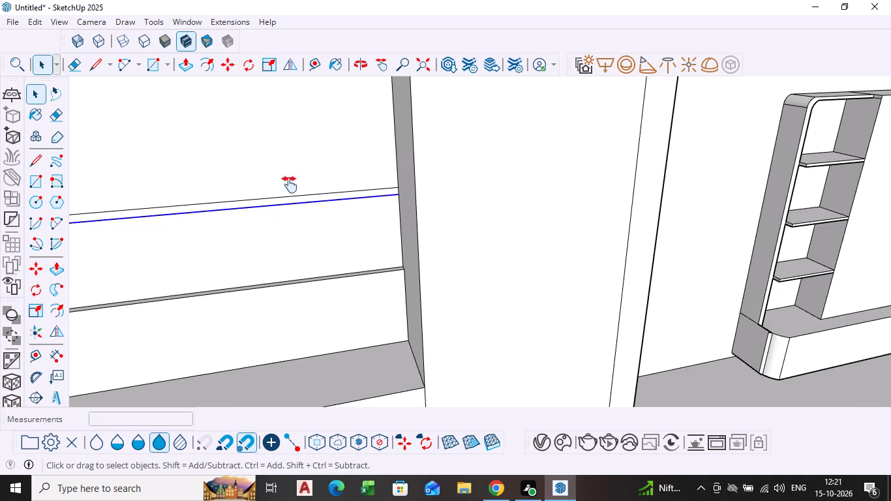
middle_click_drag(290, 185, 495, 137, "shift")
scroll(346, 174, "down", 4)
scroll(225, 170, "down", 4)
middle_click_drag(228, 170, 291, 155)
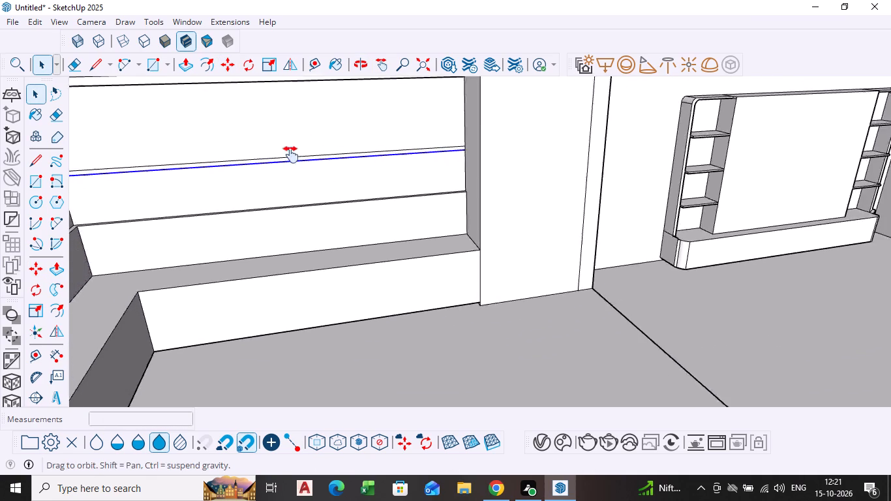
middle_click_drag(291, 155, 389, 152)
scroll(283, 146, "up", 4)
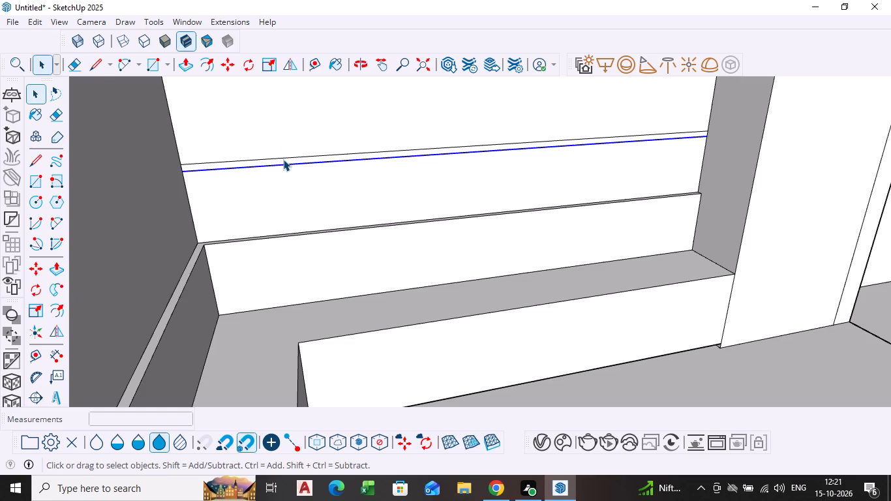
left_click(283, 159)
left_click(282, 161)
key("p")
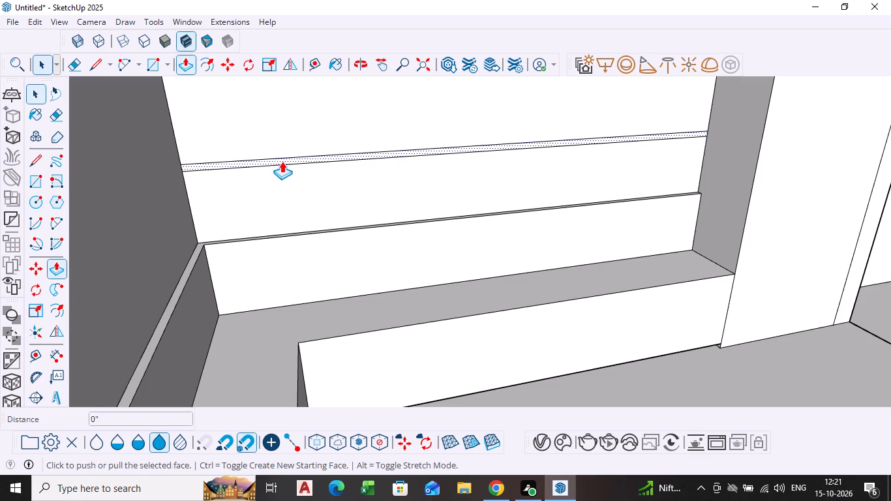
left_click(282, 161)
left_click(286, 194)
scroll(331, 192, "down", 4)
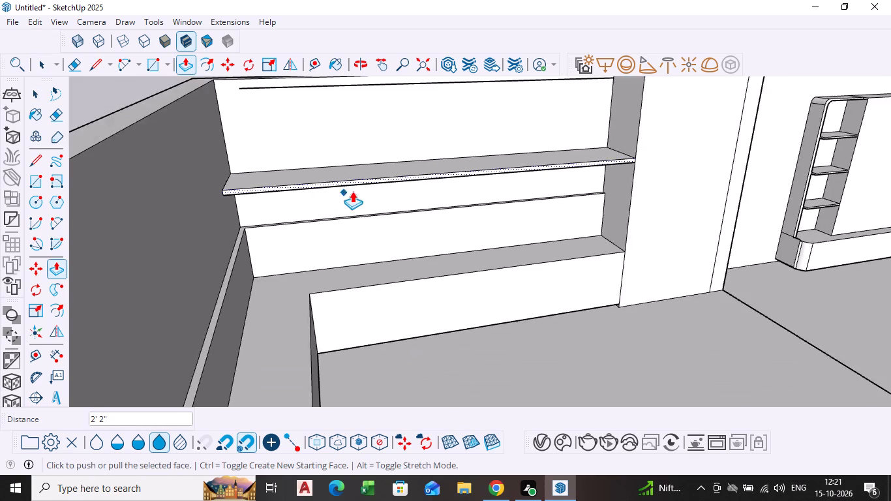
Draw a vertical line about 2' 10 1/2" long from the free end of the back wall's upper line down to the shelf.
scroll(352, 191, "down", 3)
middle_click_drag(389, 191, 239, 240)
scroll(234, 230, "down", 4)
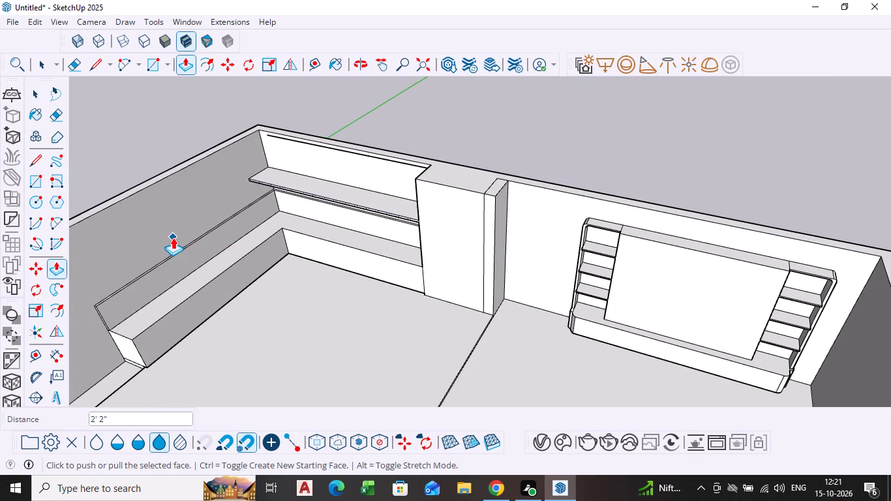
scroll(202, 237, "down", 5)
middle_click_drag(206, 237, 217, 230, "shift")
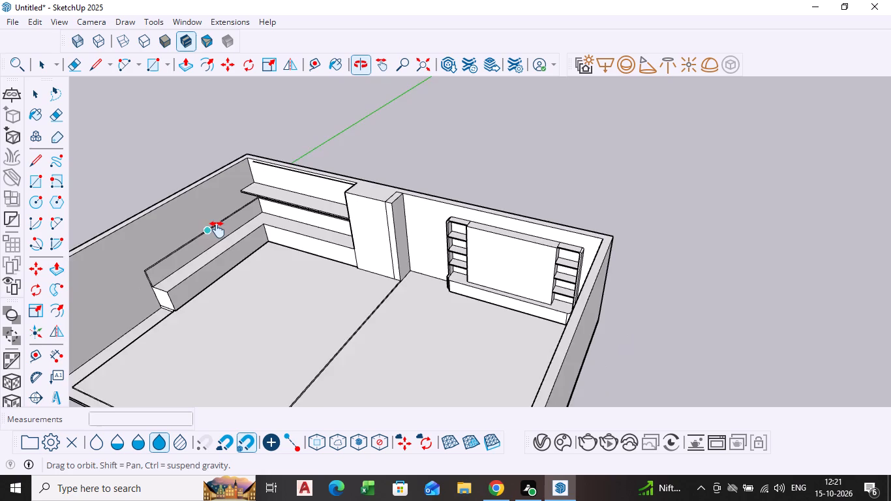
middle_click_drag(217, 230, 271, 221, "shift")
middle_click_drag(282, 198, 333, 140)
scroll(232, 204, "up", 5)
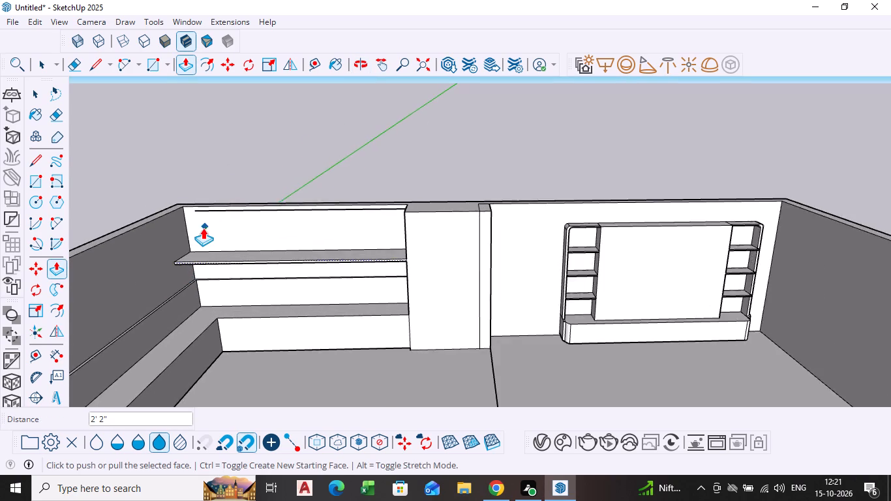
scroll(203, 228, "up", 3)
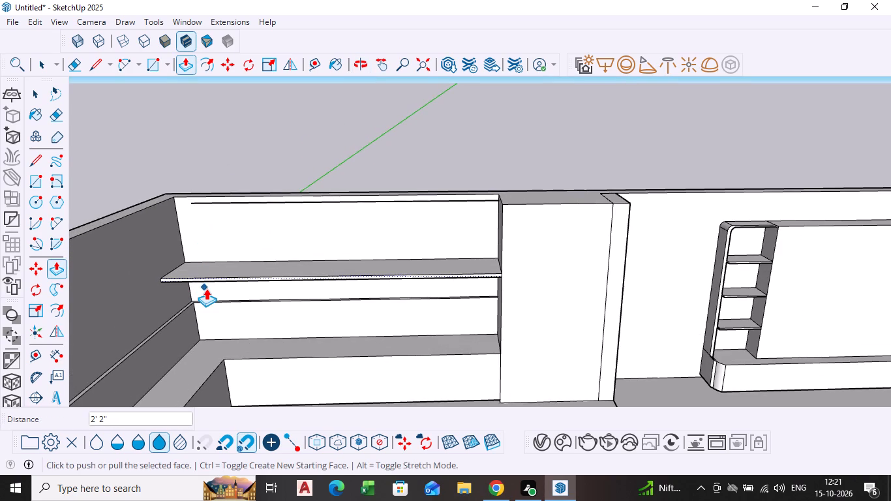
key("l")
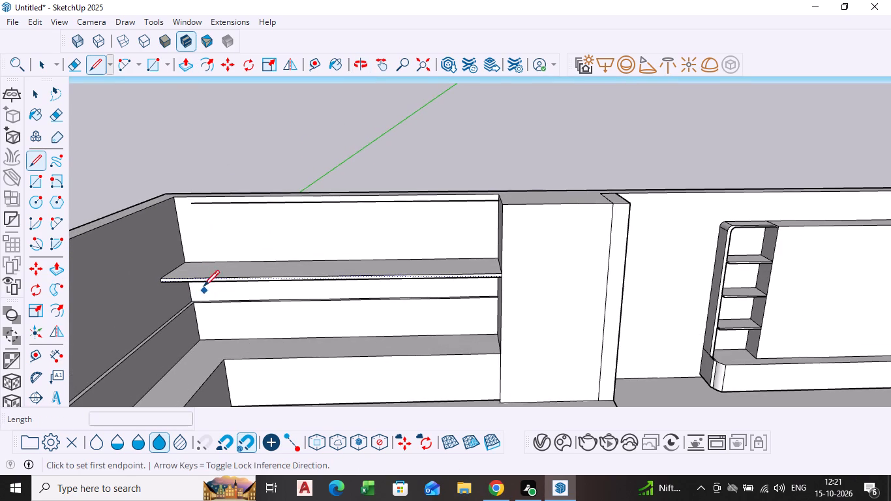
left_click(192, 201)
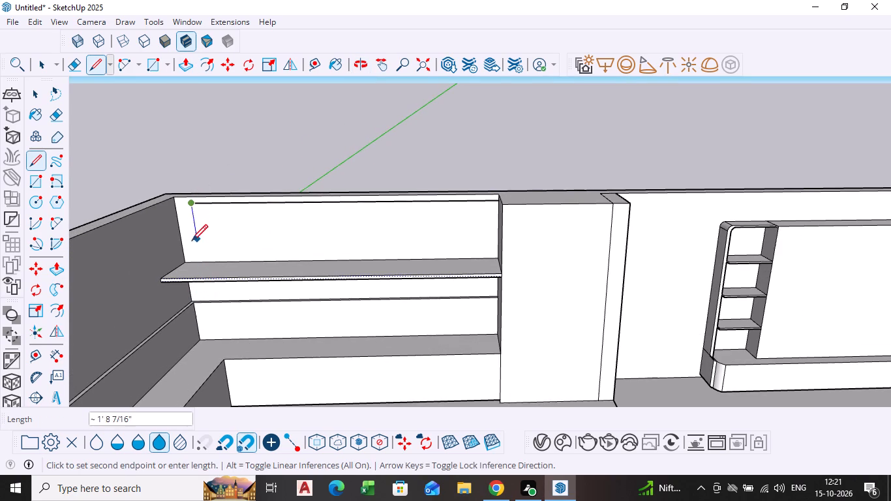
scroll(189, 260, "up", 9)
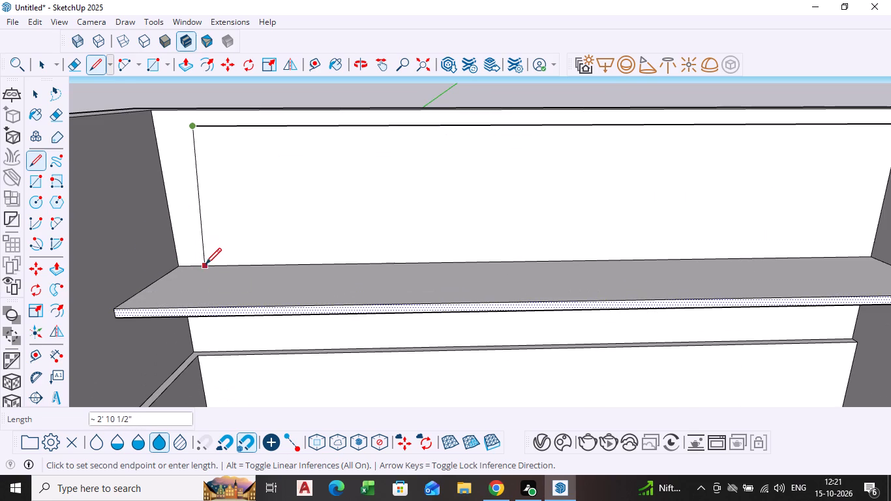
left_click(213, 263)
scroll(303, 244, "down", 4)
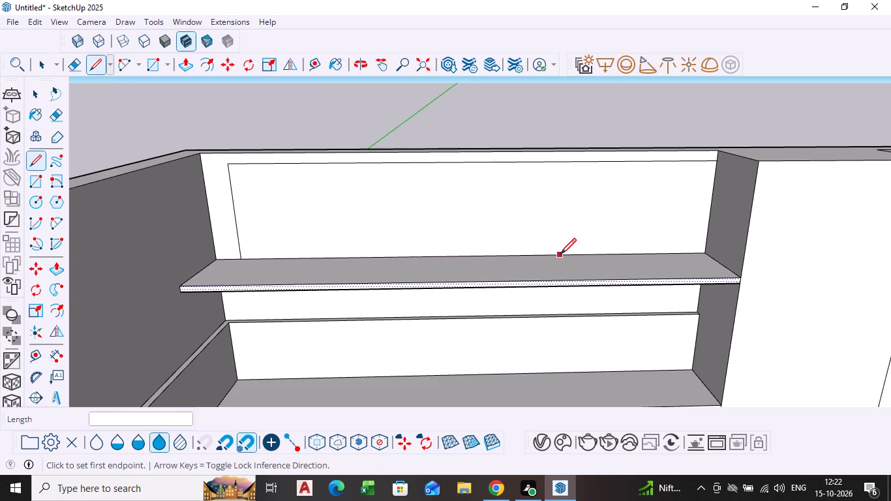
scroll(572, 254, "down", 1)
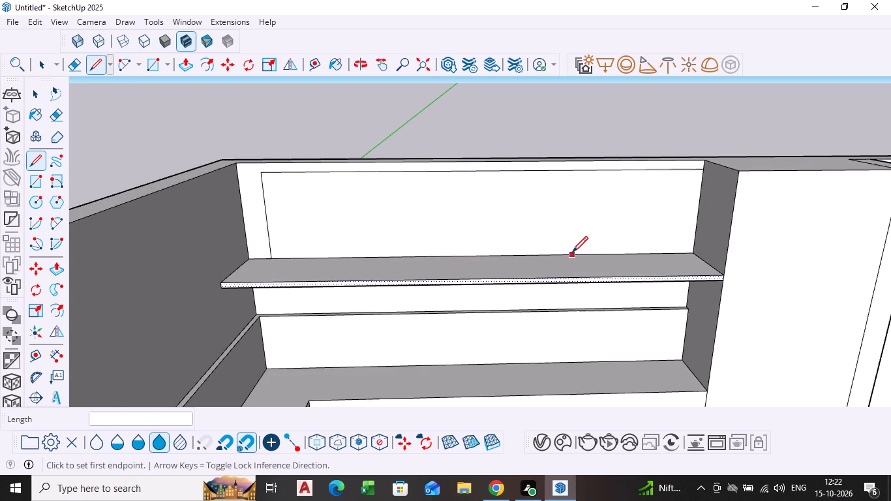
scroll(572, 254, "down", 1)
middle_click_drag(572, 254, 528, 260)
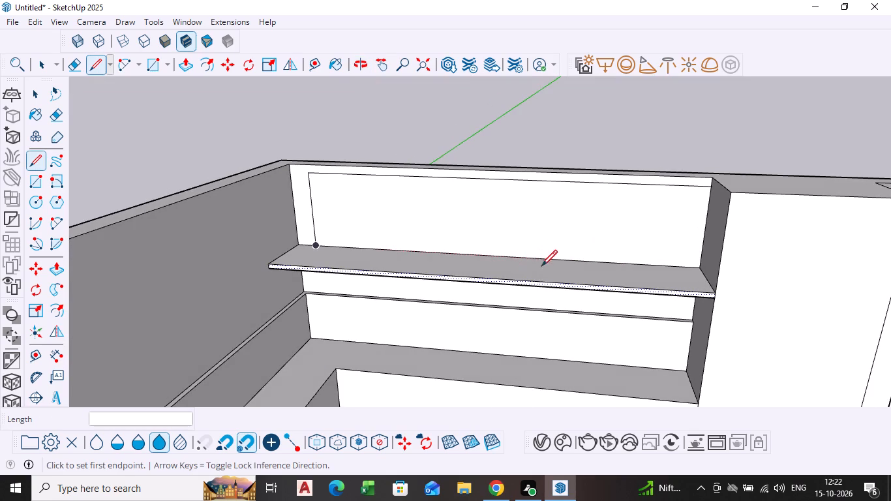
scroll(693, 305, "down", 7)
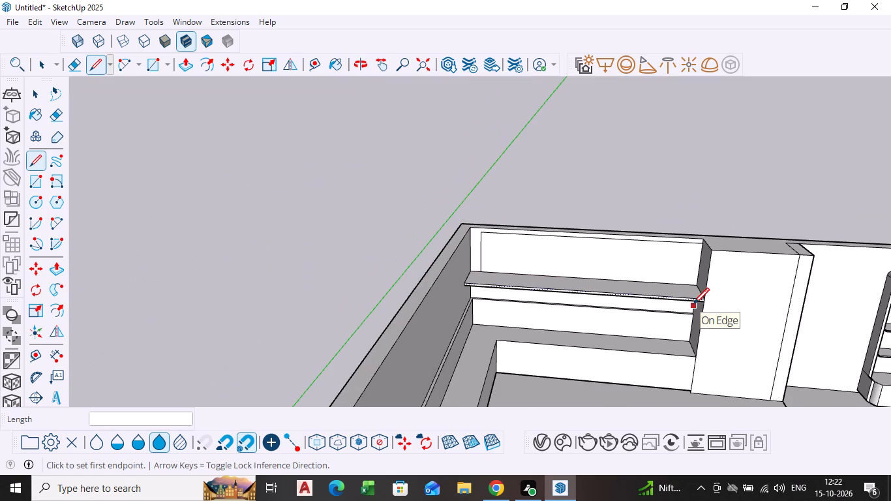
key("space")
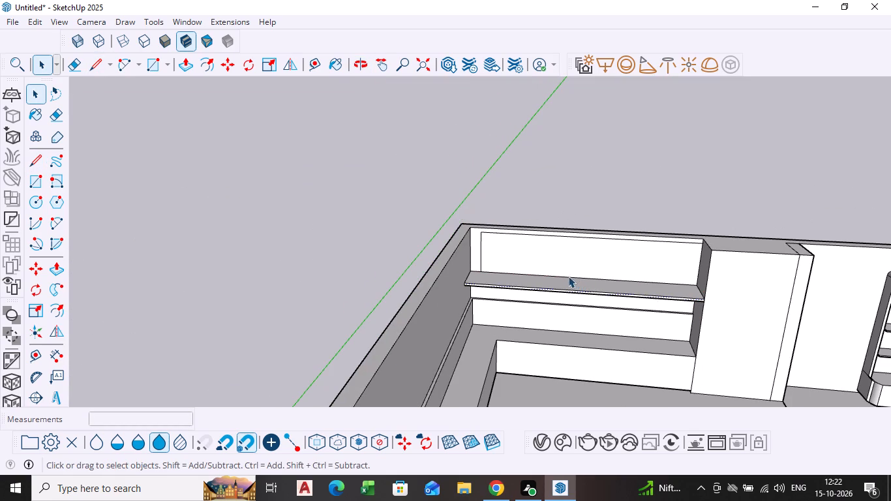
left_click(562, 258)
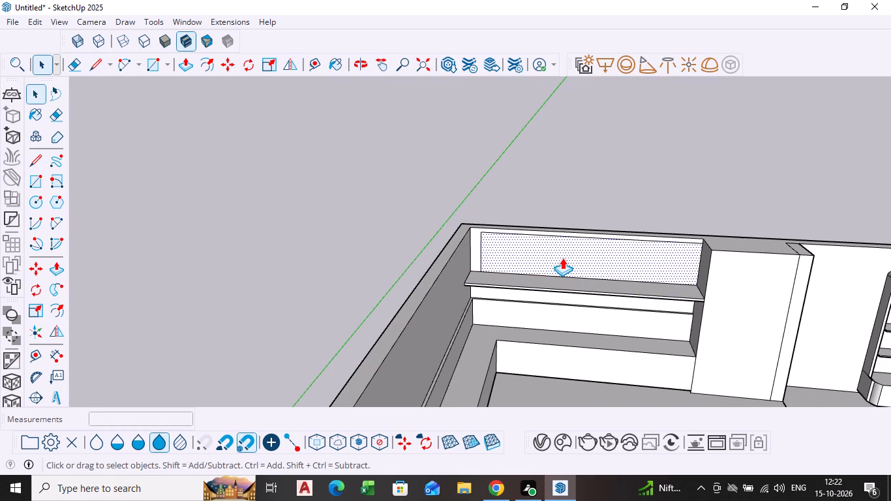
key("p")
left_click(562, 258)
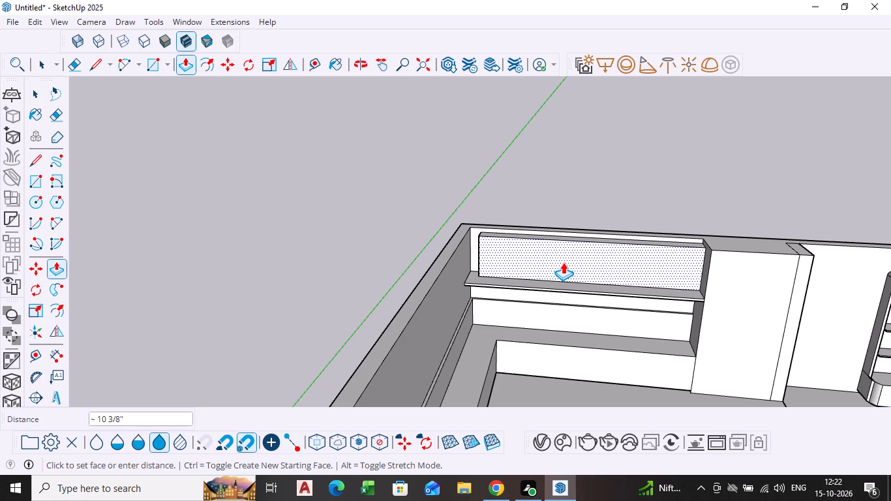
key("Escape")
Copy the shelf's rear edge about 1' 1/2" up the back wall to divide the outlined area above the shelf.
scroll(554, 265, "up", 3)
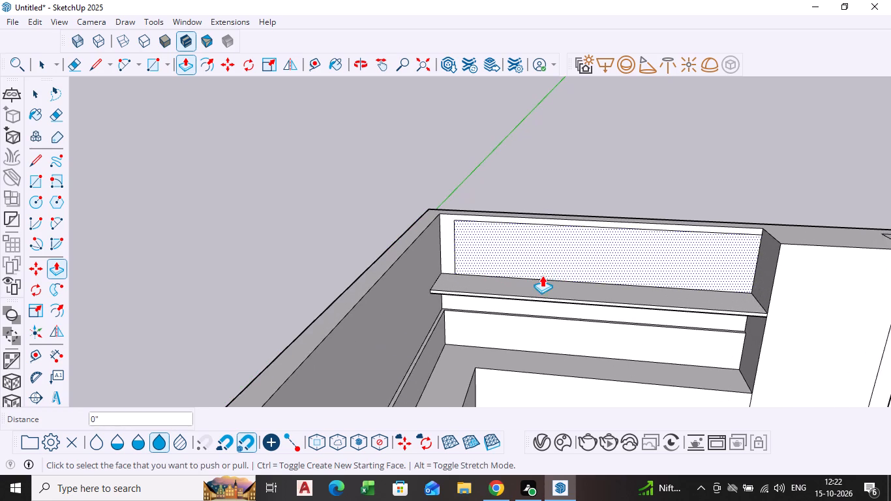
scroll(542, 275, "up", 5)
key("space")
left_click(537, 282)
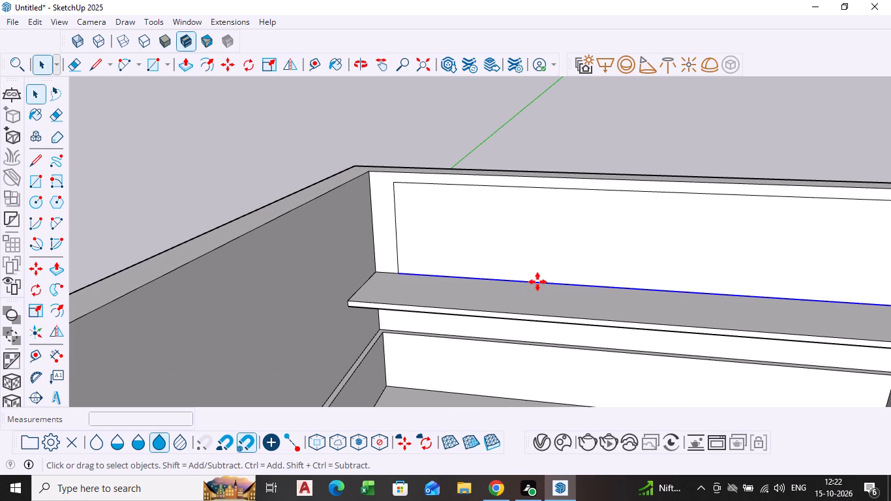
key("m")
left_click(537, 282)
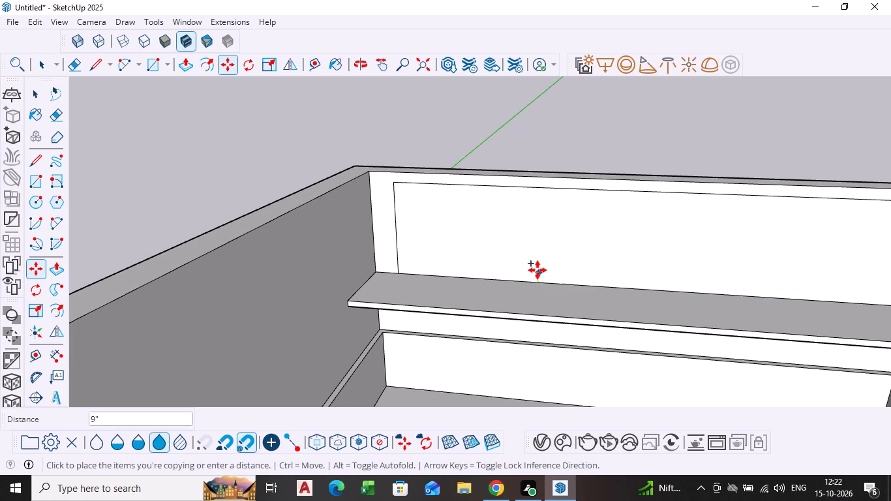
key("space")
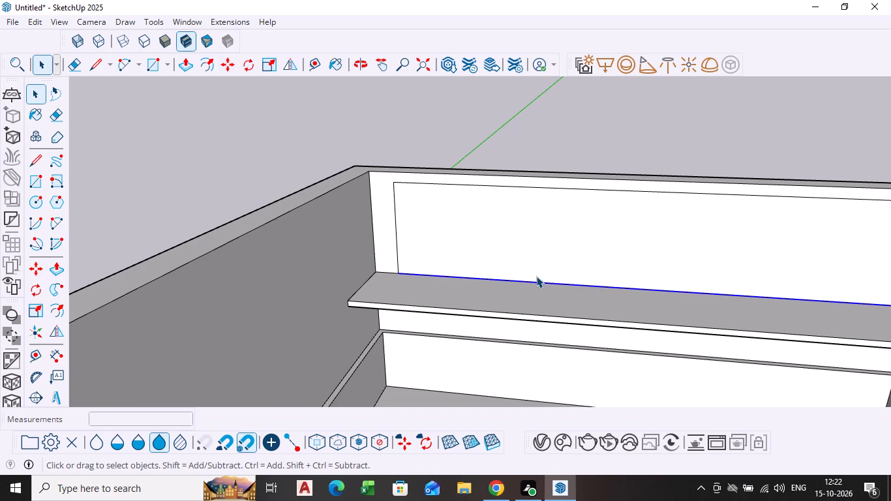
key("m")
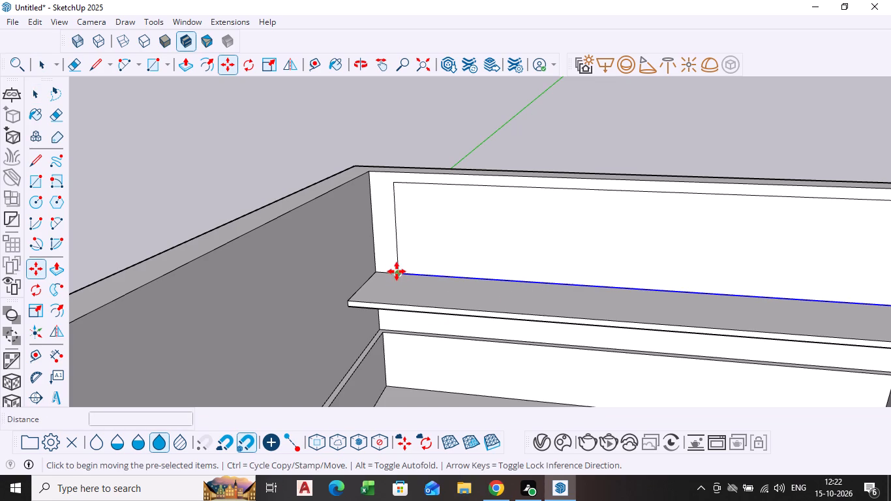
left_click(397, 271)
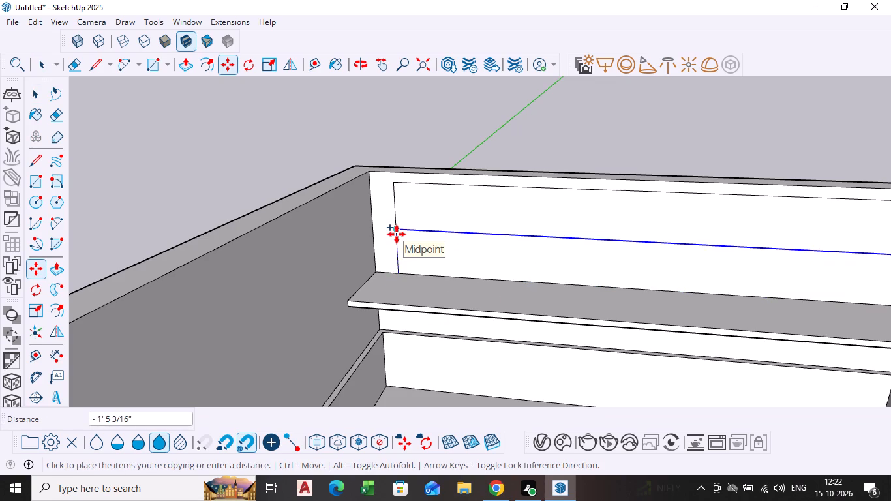
scroll(396, 251, "down", 1)
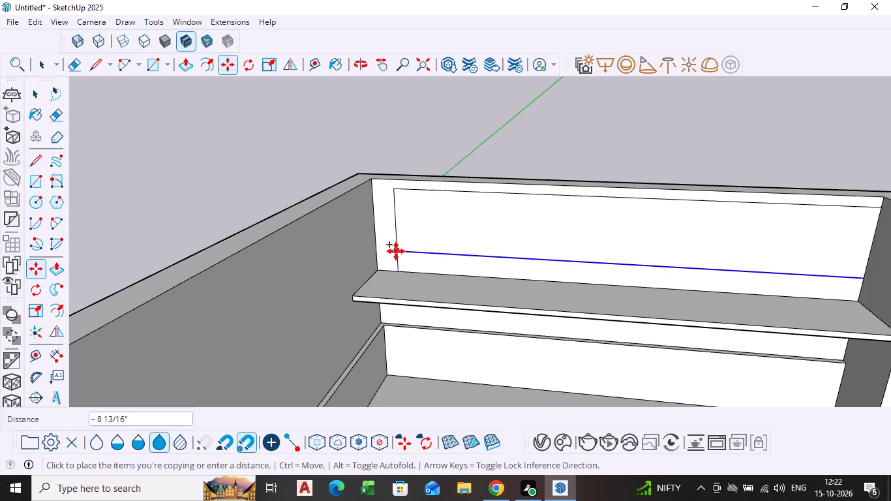
middle_click_drag(396, 251, 322, 238, "shift")
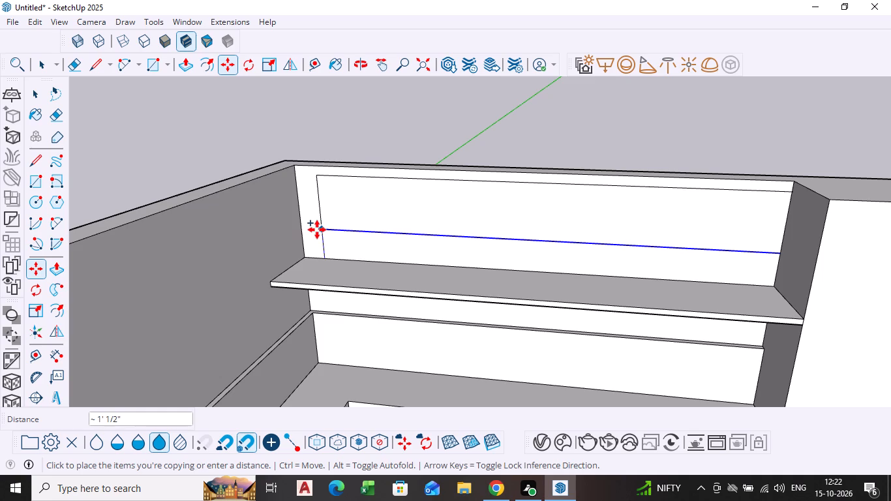
left_click(317, 230)
Extrude the upper wall area above the new dividing line 2' 2" outward to form an overhead cabinet, and clear the selection.
key("space")
left_click(381, 215)
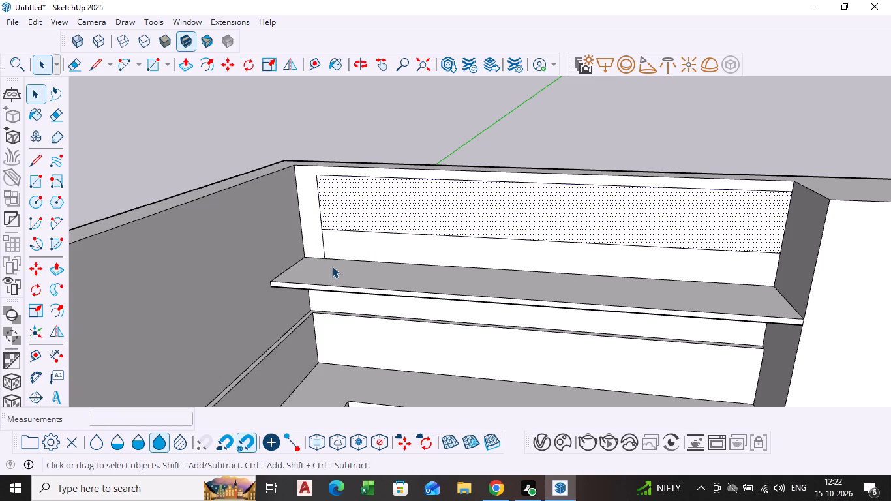
key("p")
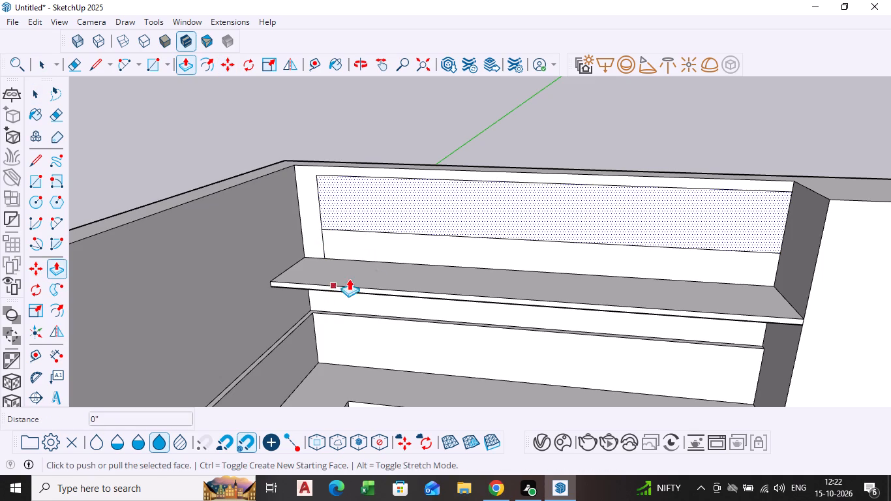
left_click(414, 205)
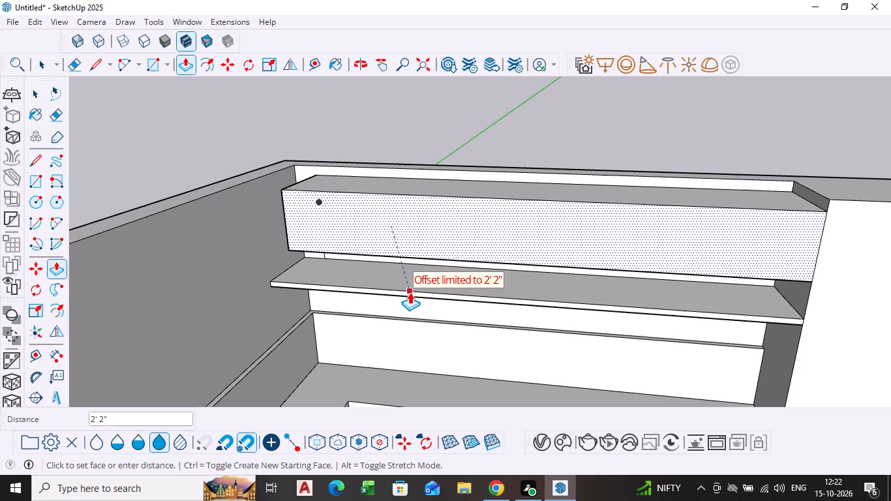
left_click(410, 292)
scroll(410, 295, "down", 2)
middle_click_drag(379, 275, 337, 239)
scroll(293, 257, "down", 4)
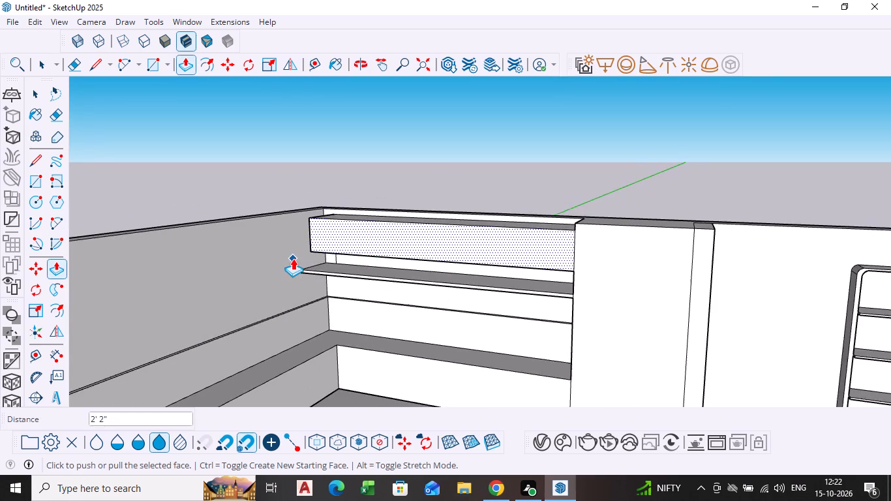
scroll(293, 261, "down", 1)
middle_click_drag(293, 261, 389, 263)
scroll(268, 290, "up", 3)
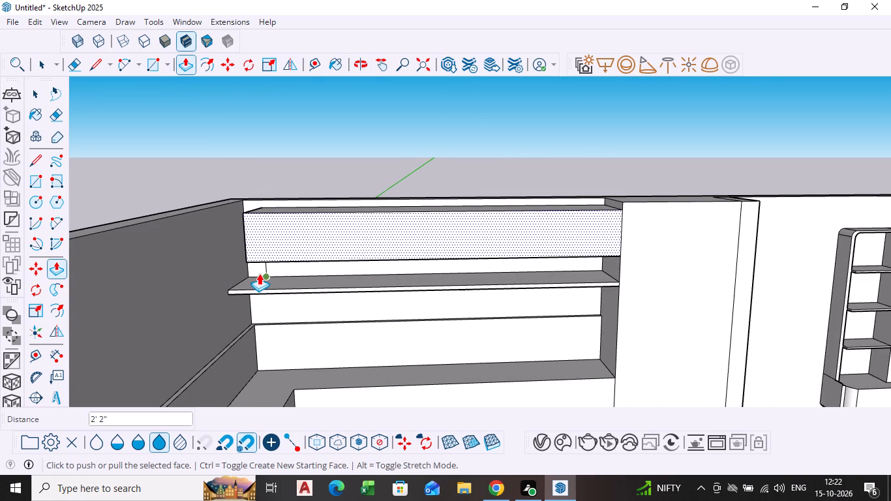
key("space")
left_click(332, 167)
Copy the top front edge of the full-height panel beside the overhead cabinet about 1' 2 9/16" down its front face.
scroll(309, 250, "down", 5)
middle_click_drag(299, 266, 284, 274)
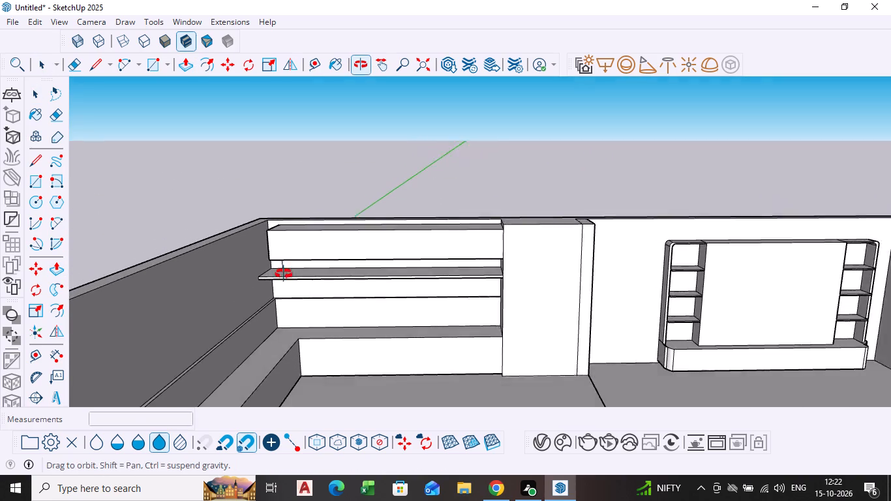
middle_click_drag(284, 274, 264, 282)
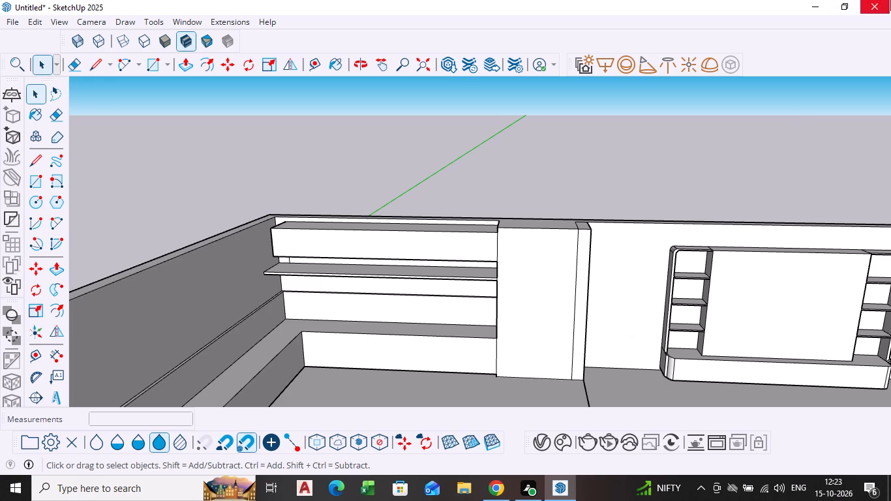
scroll(525, 229, "up", 5)
middle_click(506, 205)
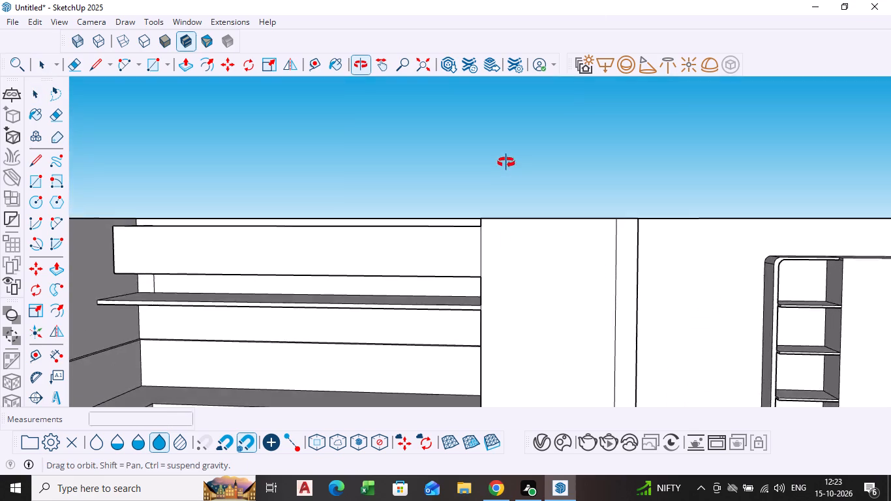
scroll(500, 237, "up", 4)
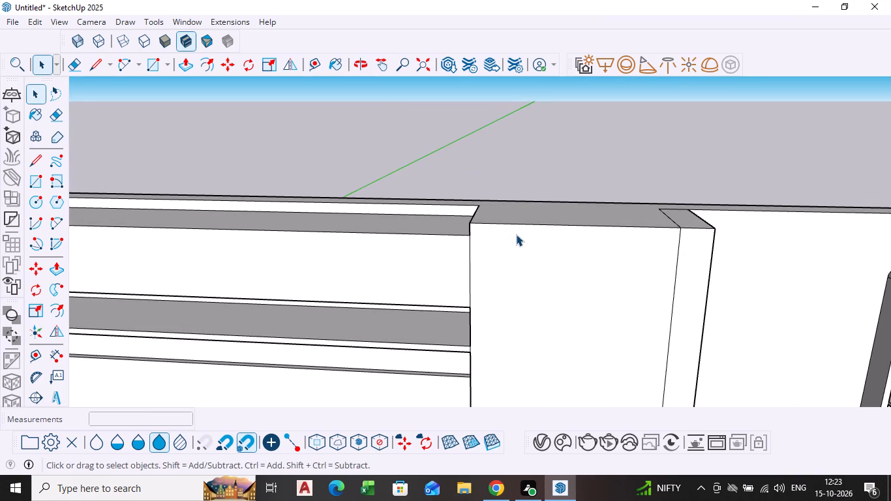
left_click(515, 227)
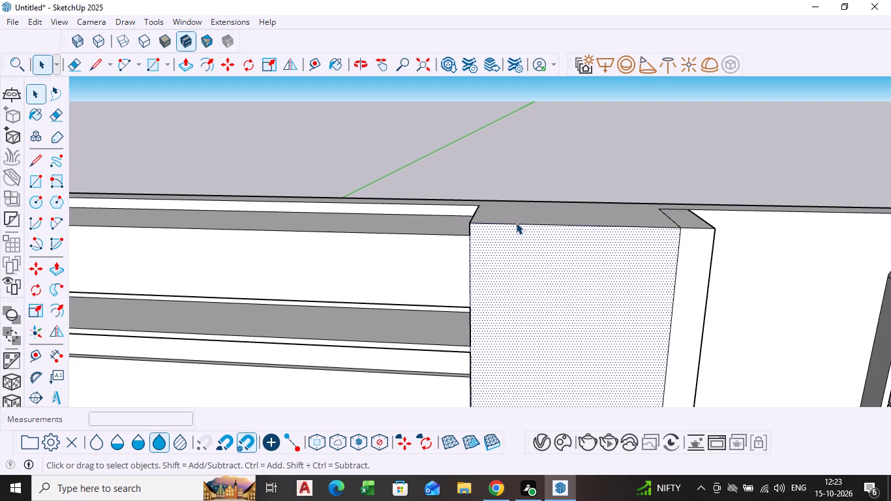
left_click(516, 222)
key("m")
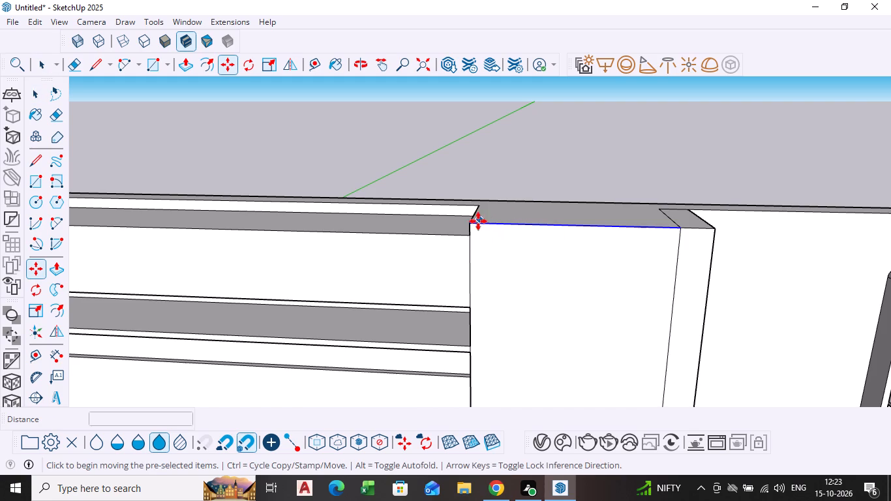
left_click(472, 224)
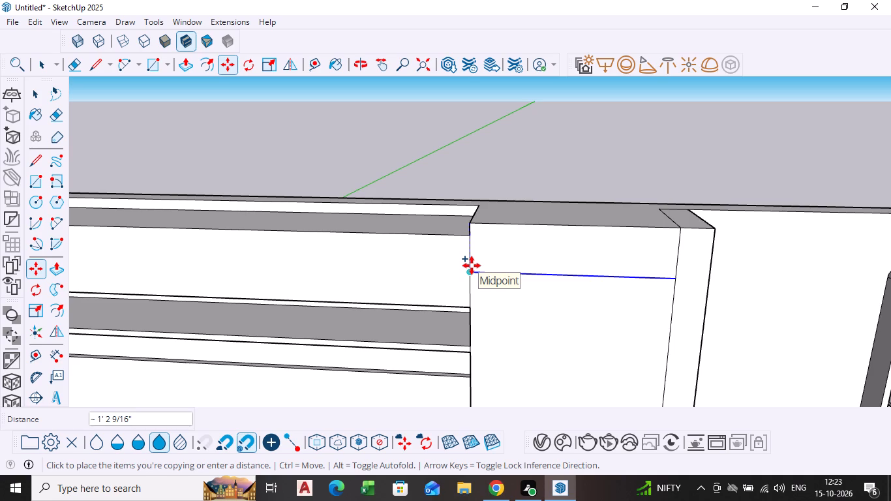
left_click(472, 266)
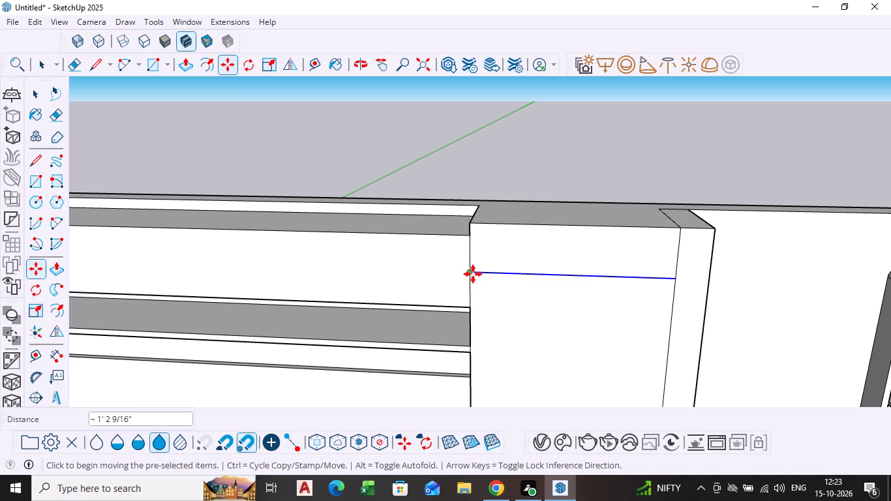
Copy the dividing line on the full-height panel about 2' 1 7/16" down to the corner of the shelf's edge.
left_click(473, 274)
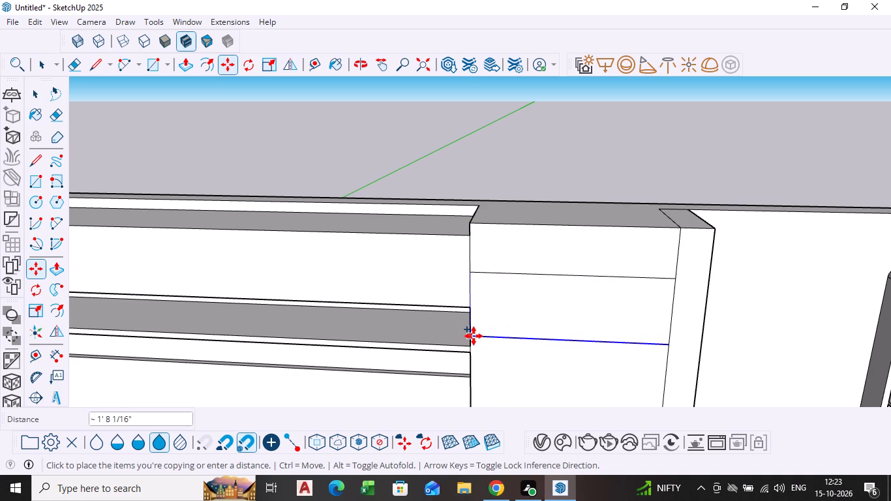
scroll(474, 337, "down", 3)
middle_click_drag(474, 337, 476, 259, "shift")
scroll(476, 259, "up", 1)
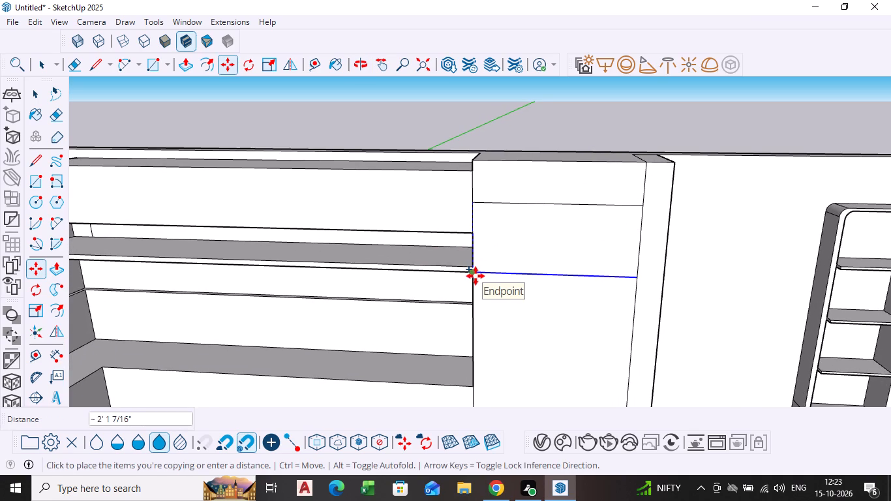
left_click(476, 276)
key("space")
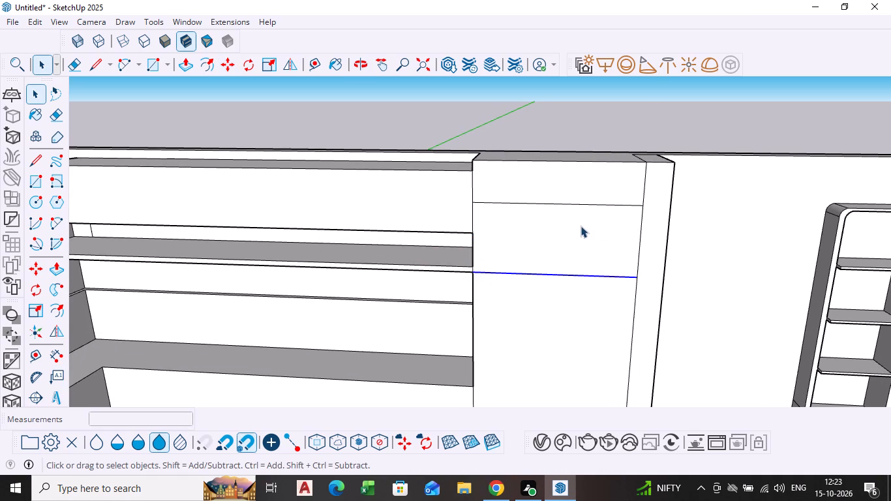
Copy the vertical edge segment between the panel's two dividing lines about 2' 5 1/2" toward the shelf, splitting the band in two.
left_click(639, 249)
key("m")
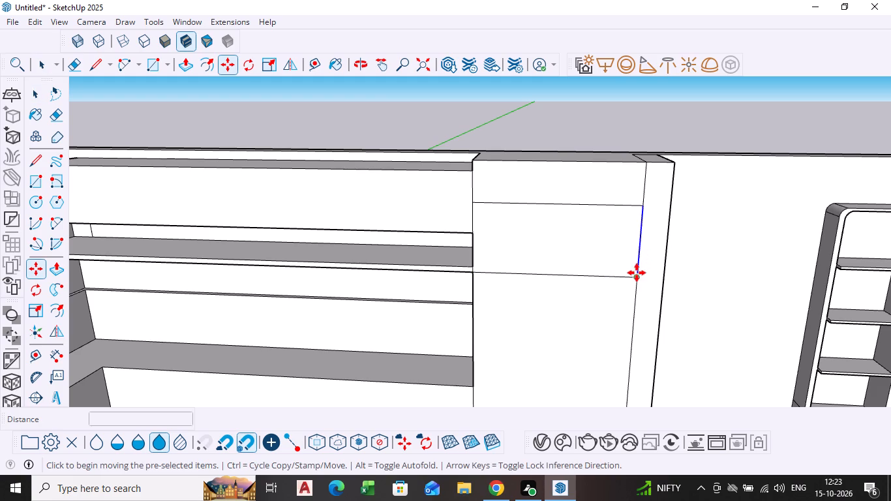
left_click(637, 273)
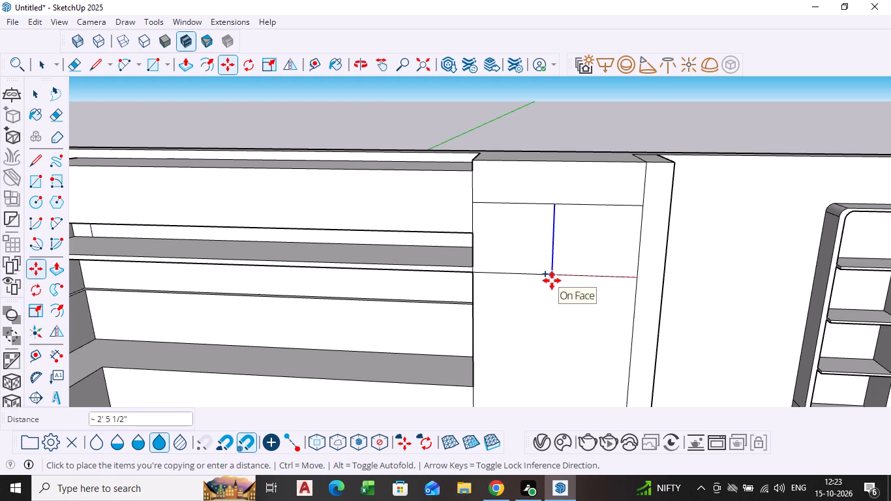
left_click(552, 281)
scroll(552, 313, "down", 4)
key("space")
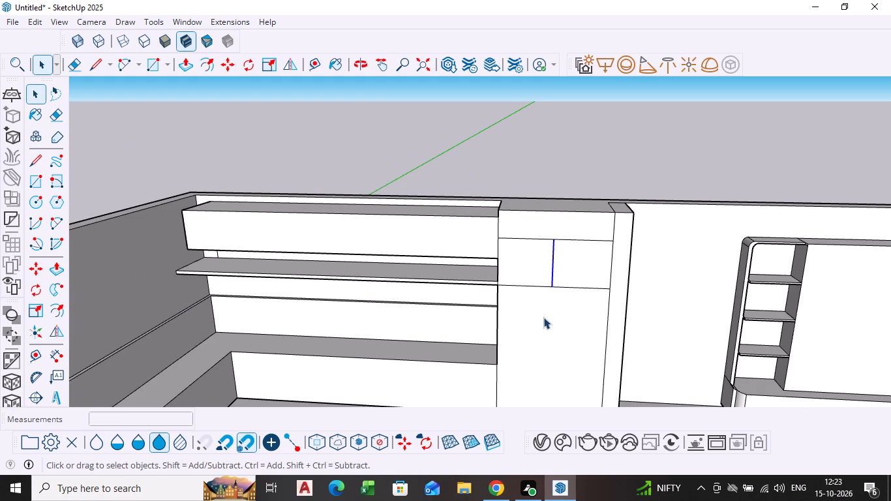
Draw a line from the vertical divider's lower end further down the panel, and about 2' 3" across to the shelf-side edge.
middle_click_drag(534, 316, 522, 230, "shift")
scroll(529, 299, "down", 1, "shift")
scroll(522, 230, "up", 3)
middle_click_drag(524, 256, 527, 234)
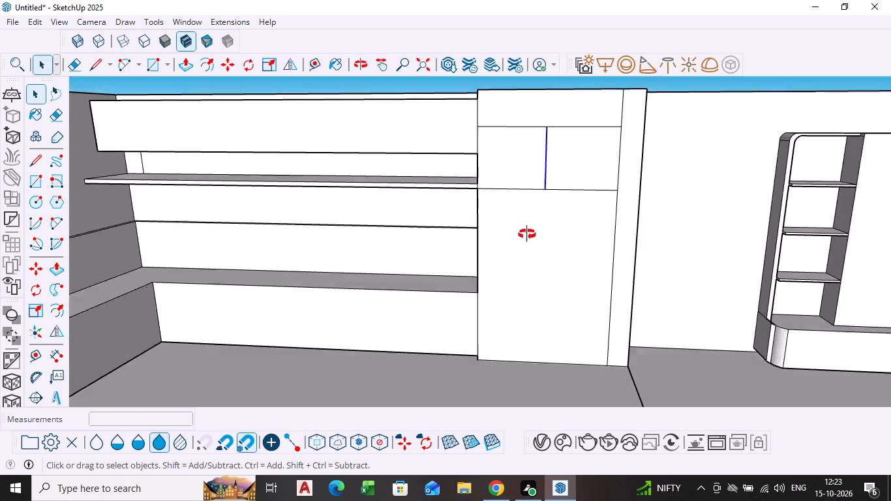
middle_click_drag(527, 234, 530, 198)
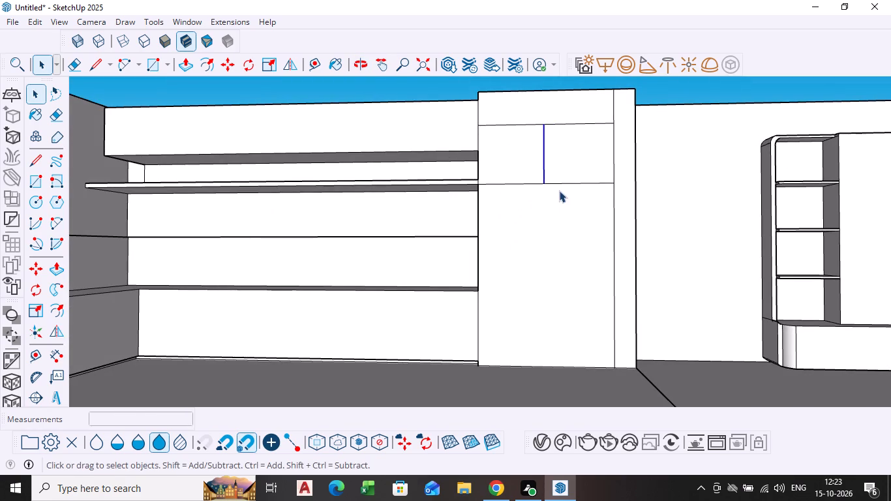
key("l")
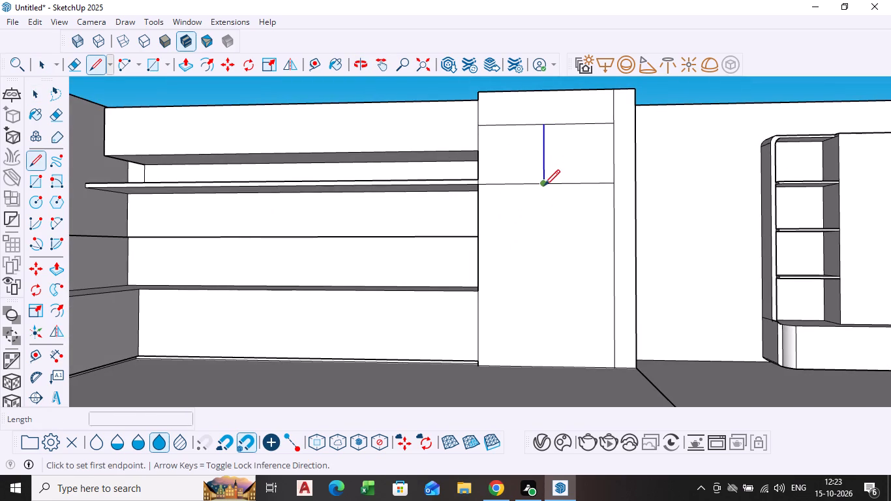
left_click(545, 187)
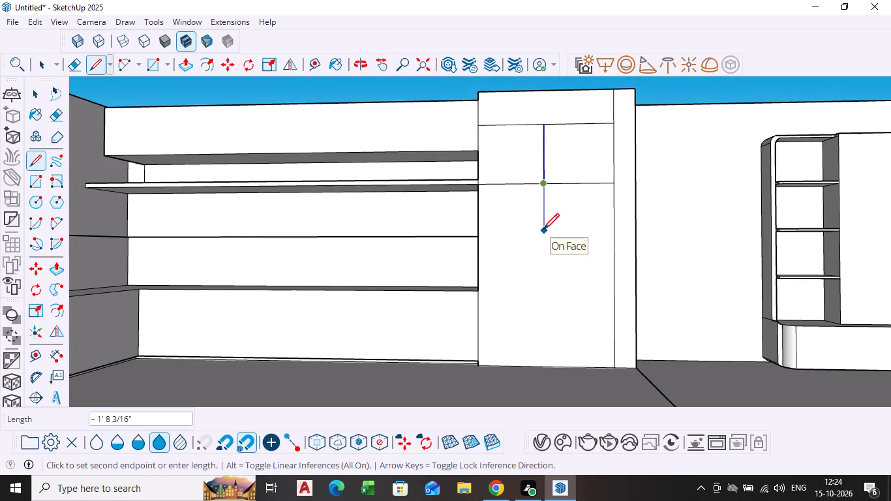
left_click(543, 243)
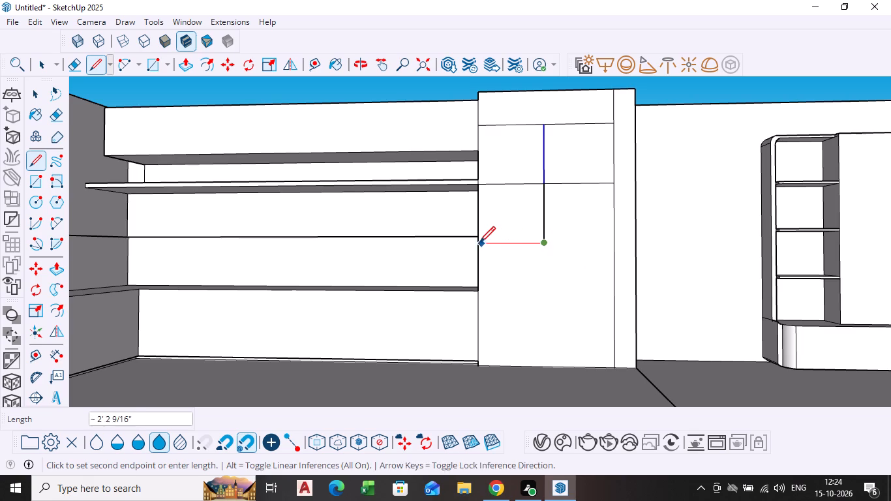
left_click(479, 244)
key("space")
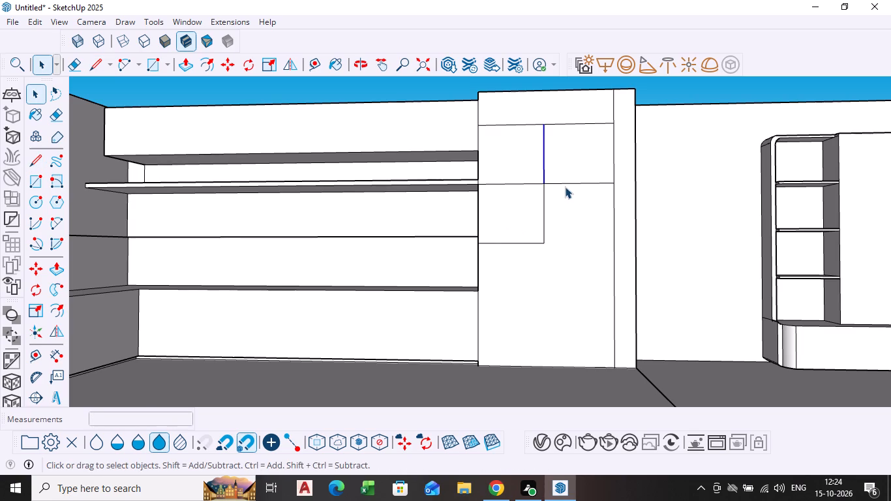
Delete the horizontal segment between the two stacked areas beside the shelf to merge them into one tall rectangle.
left_click(529, 187)
left_click(530, 183)
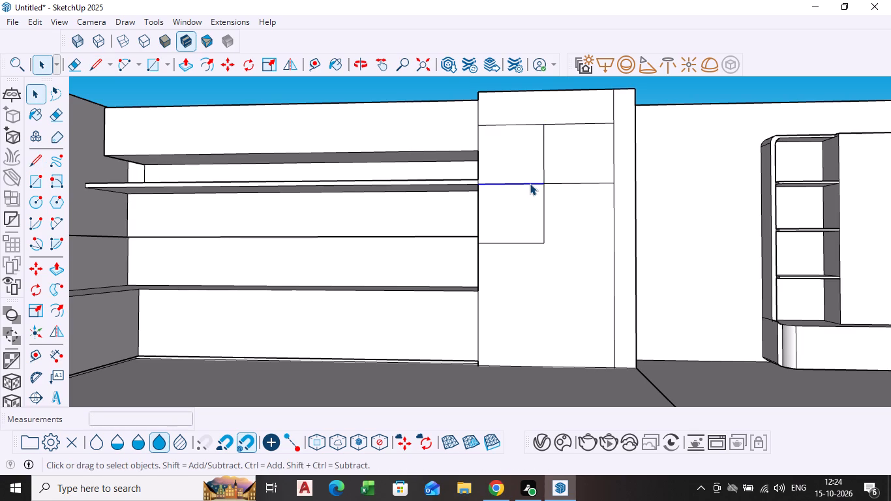
key("Delete")
Copy the upper vertical divider segment about 1' 2 9/16" away from the shelf to halve the smaller upper rectangle.
middle_click_drag(526, 182, 525, 230)
scroll(526, 182, "down", 1)
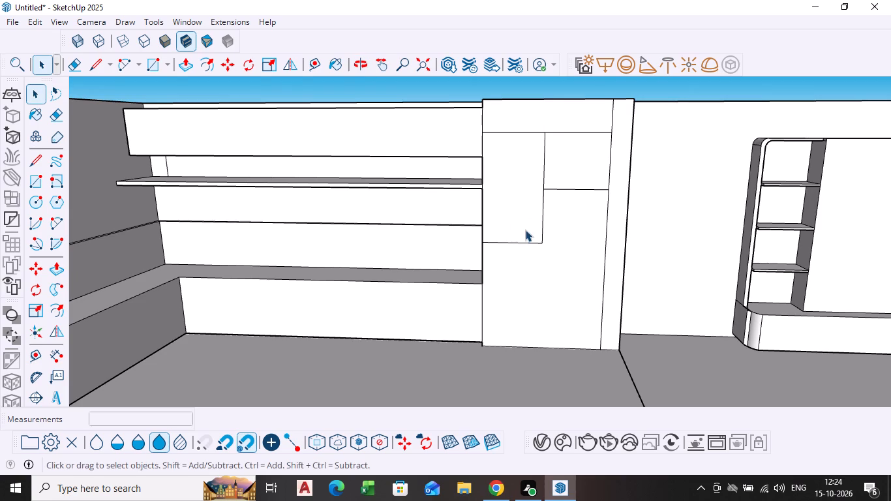
scroll(539, 230, "down", 1)
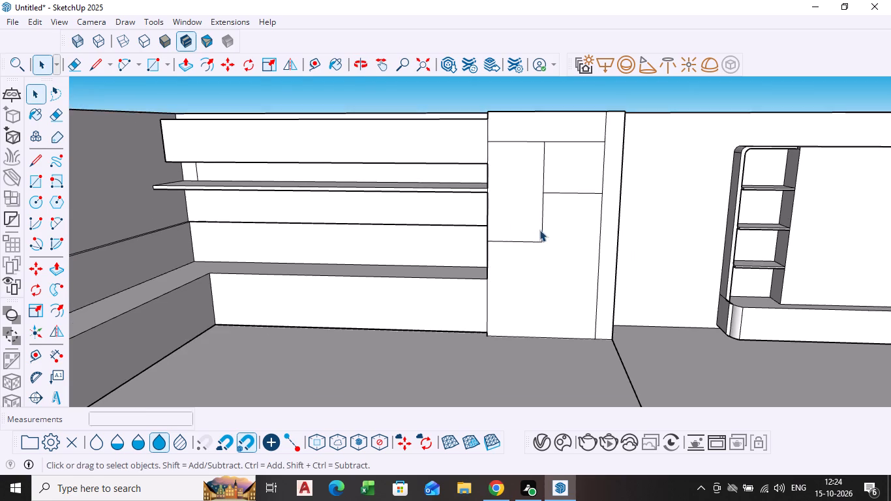
scroll(539, 230, "down", 2)
middle_click_drag(539, 230, 395, 247, "shift")
scroll(402, 226, "up", 1)
middle_click(402, 225)
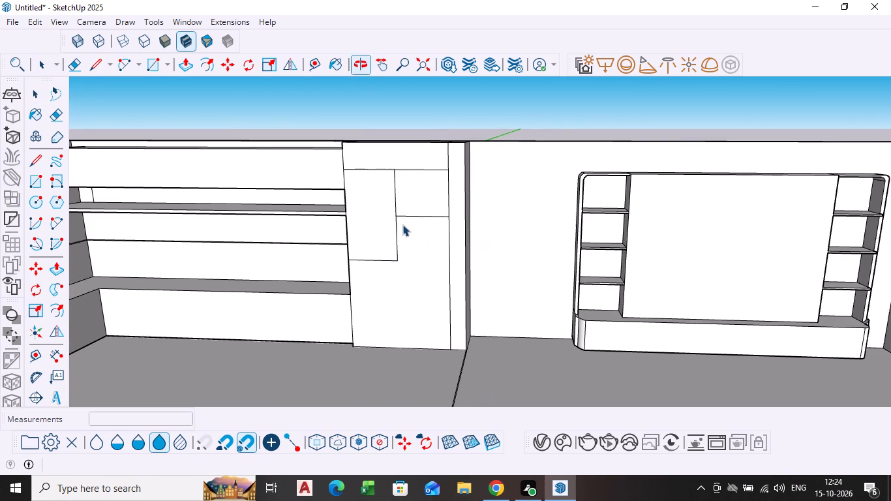
scroll(358, 207, "up", 3)
scroll(467, 178, "up", 2)
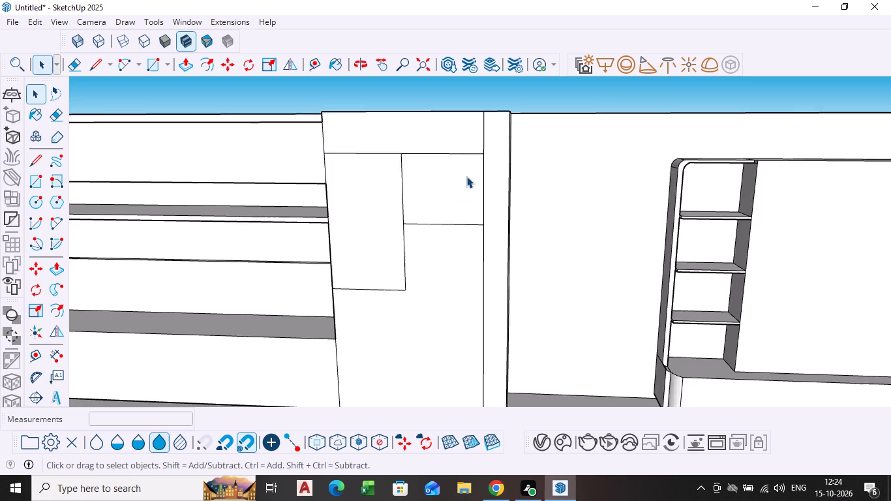
left_click(394, 194)
key("m")
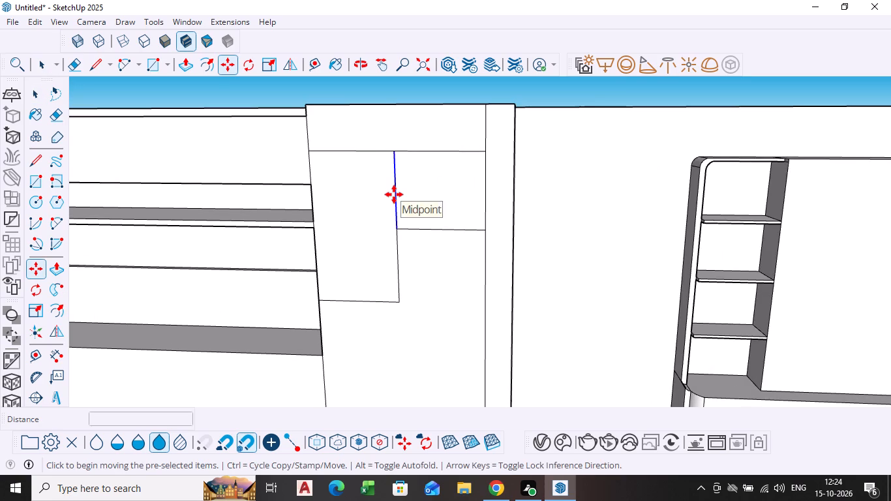
left_click(394, 194)
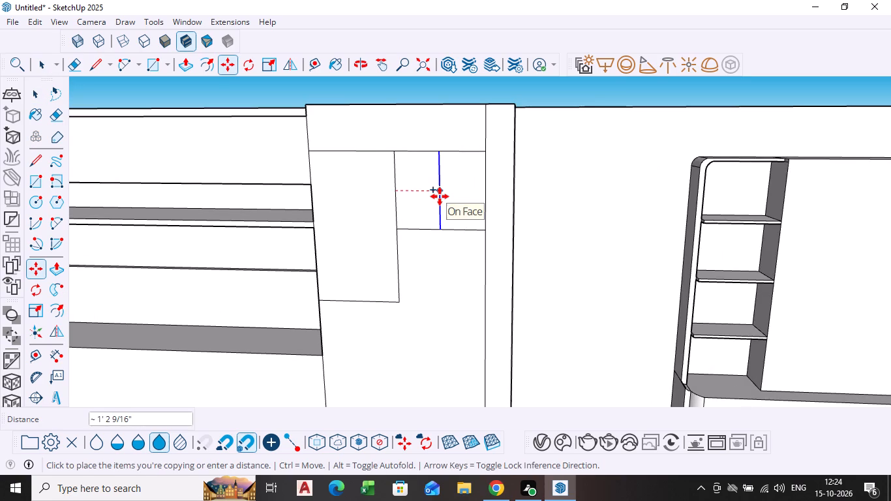
left_click(440, 196)
key("space")
Copy the smaller rectangle's centre line 0.5" toward the shelf side.
scroll(428, 200, "up", 4)
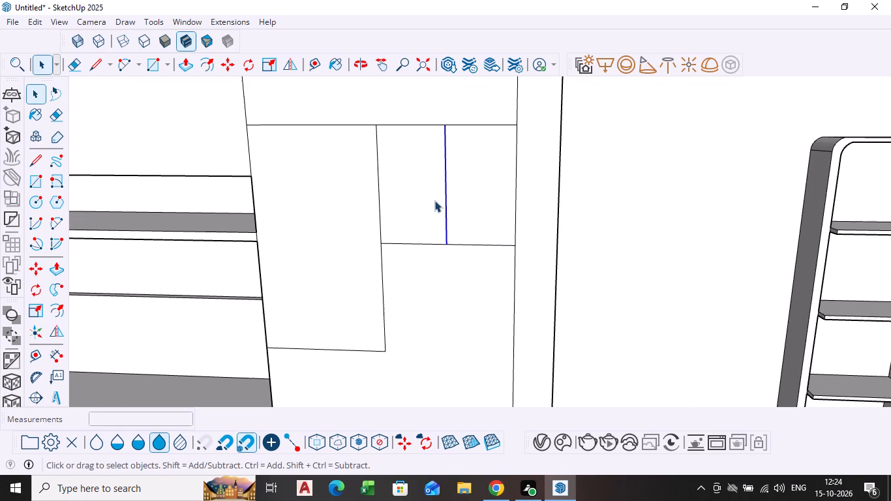
scroll(445, 216, "up", 8)
key("m")
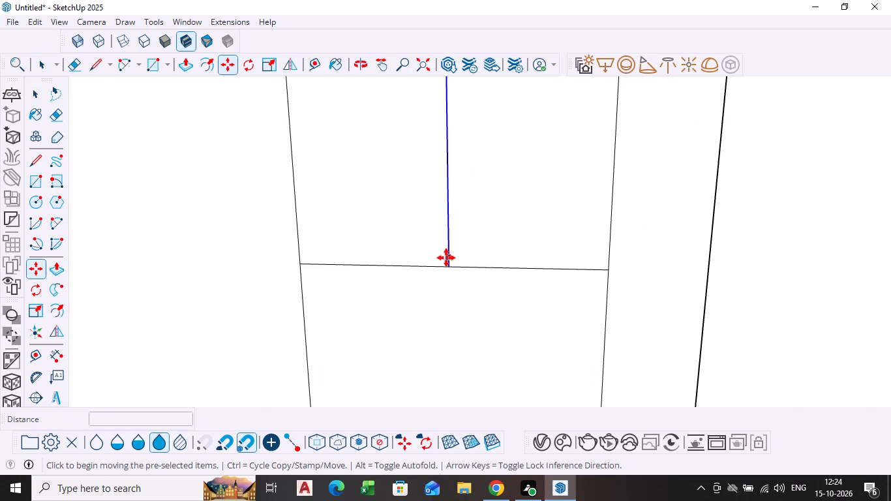
left_click(449, 265)
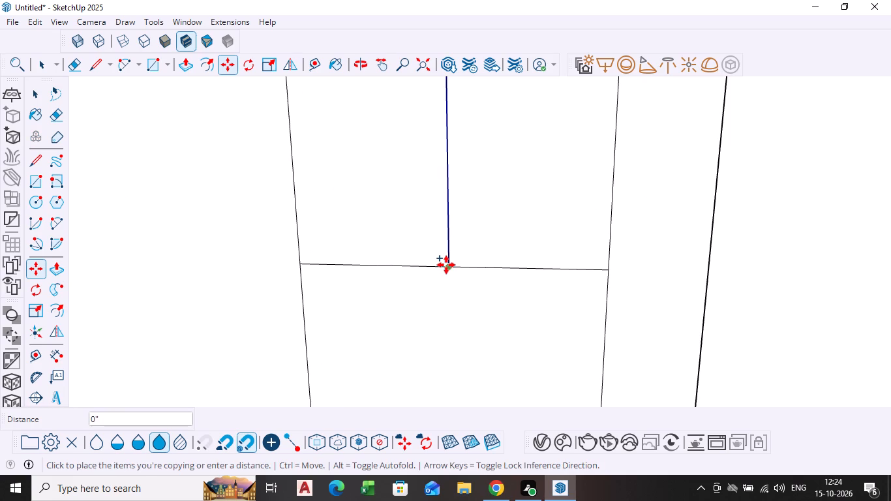
scroll(443, 265, "up", 5)
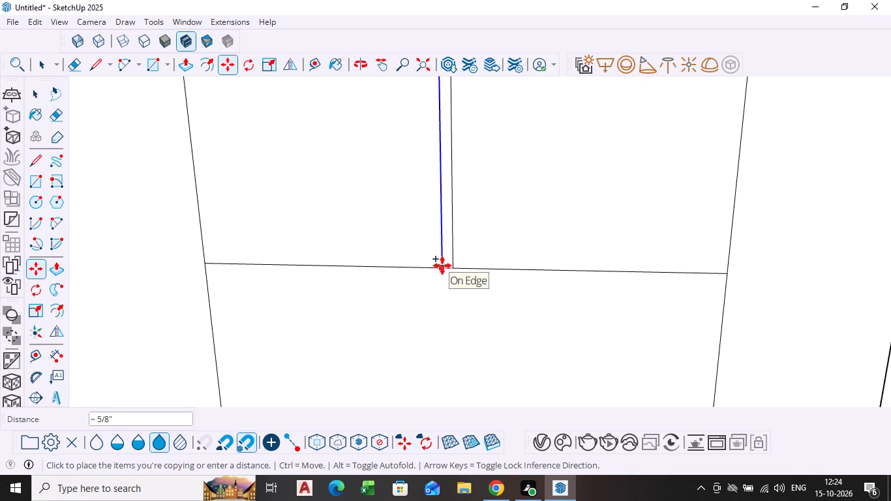
type("0.5")
key("Return")
scroll(457, 261, "up", 4)
key("space")
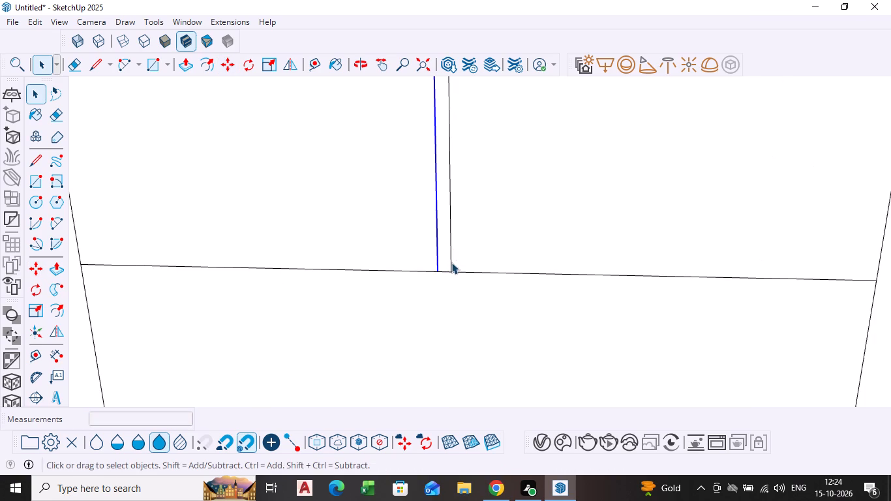
Copy the centre line a matching short distance to its opposite side and delete the original centre line, leaving a narrow strip.
left_click(451, 262)
key("m")
left_click(450, 271)
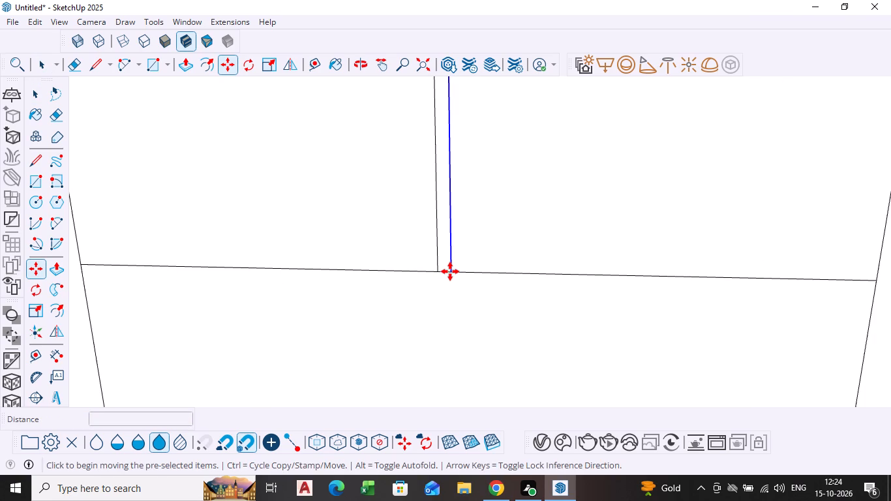
left_click(462, 270)
key("space")
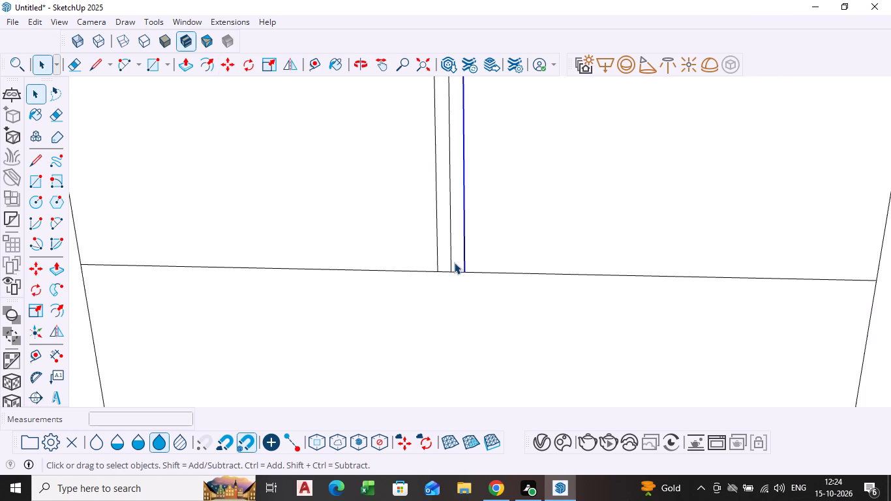
left_click(452, 262)
key("Delete")
Move the narrow strip's shelf-side line slightly toward its other line to narrow the strip, and clear the selection.
scroll(452, 262, "down", 9)
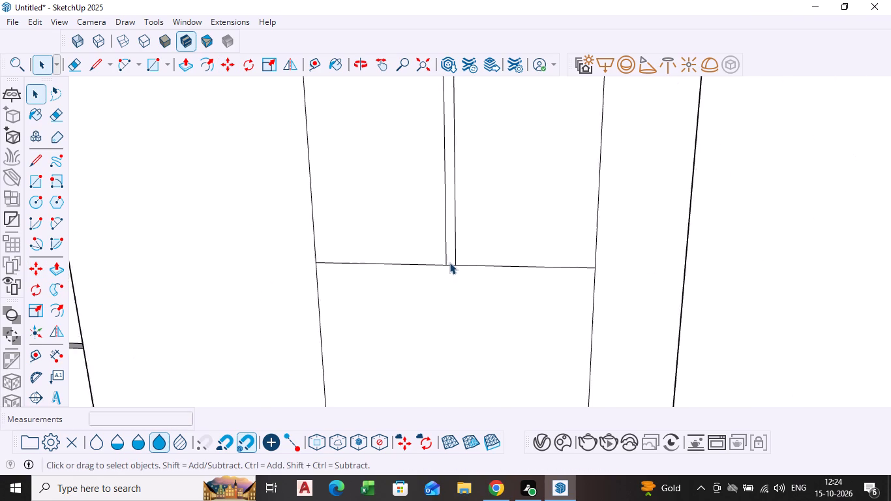
scroll(449, 262, "down", 14)
middle_click_drag(457, 267, 386, 250, "shift")
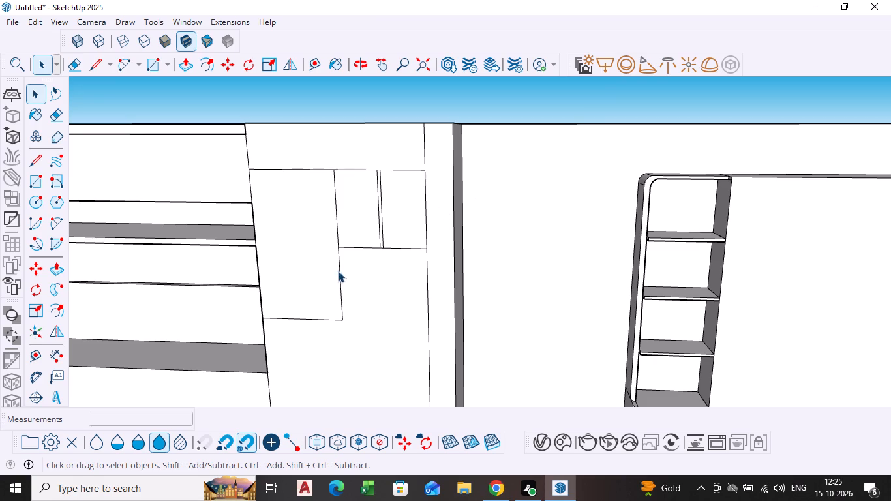
middle_click_drag(348, 279, 375, 265)
scroll(282, 275, "up", 4)
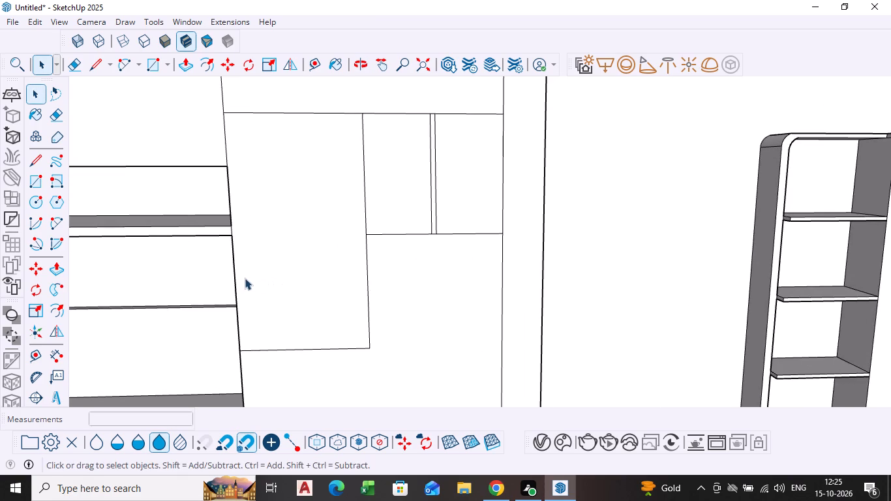
scroll(427, 183, "up", 9)
middle_click_drag(440, 199, 346, 279, "shift")
left_click(336, 290)
key("m")
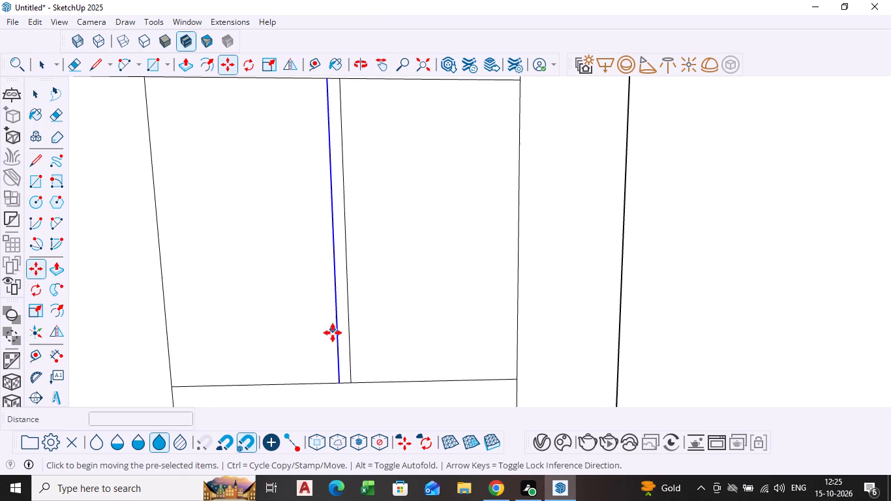
scroll(342, 385, "up", 5)
left_click(338, 382)
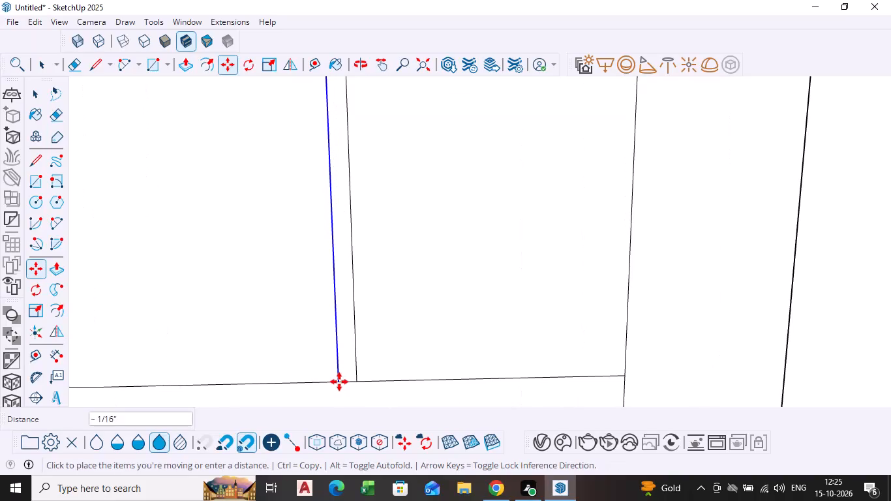
left_click(341, 382)
key("space")
scroll(434, 303, "down", 12)
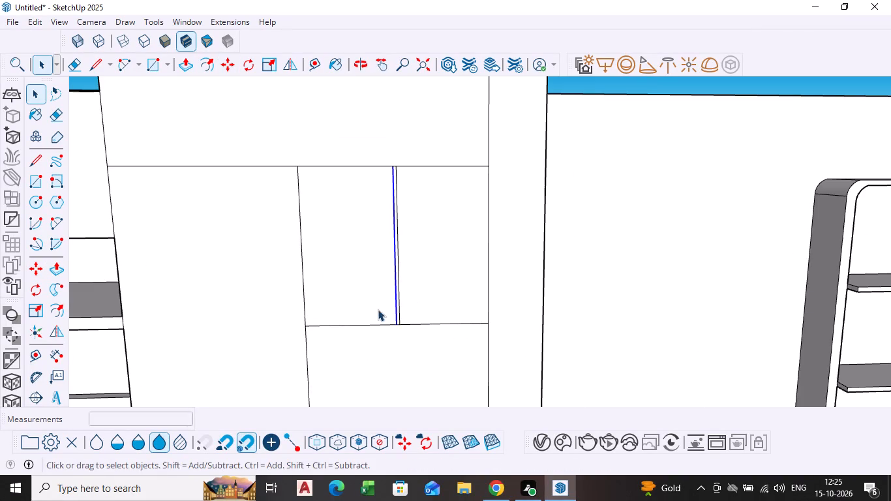
left_click(573, 200)
Draw a vertical centre line down the larger upper rectangle of the panel, from its top edge to its bottom edge, and clear the selection.
scroll(462, 220, "down", 5)
left_click(317, 305)
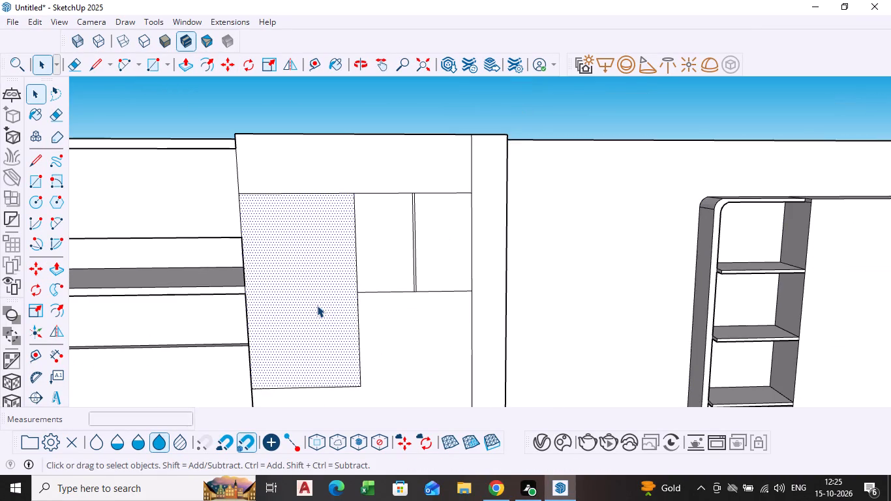
scroll(317, 305, "up", 4)
scroll(318, 305, "down", 3)
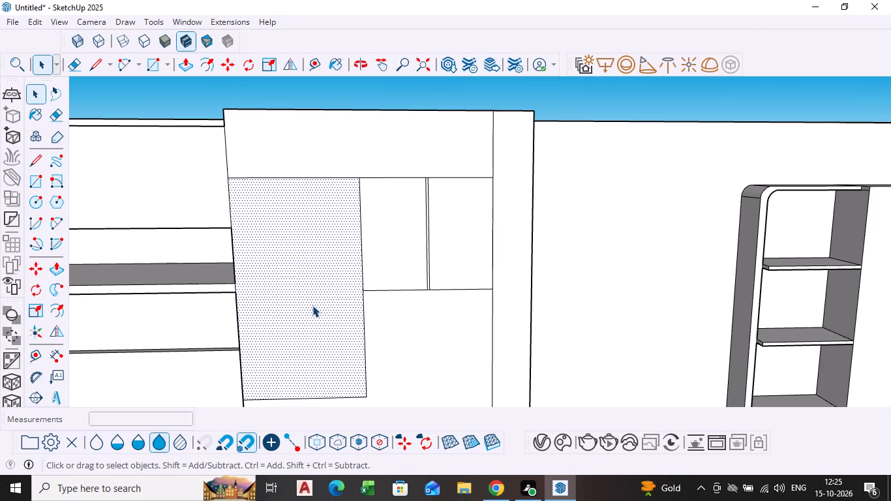
scroll(325, 298, "down", 6)
scroll(339, 355, "down", 1)
middle_click_drag(336, 342, 325, 296, "shift")
key("space")
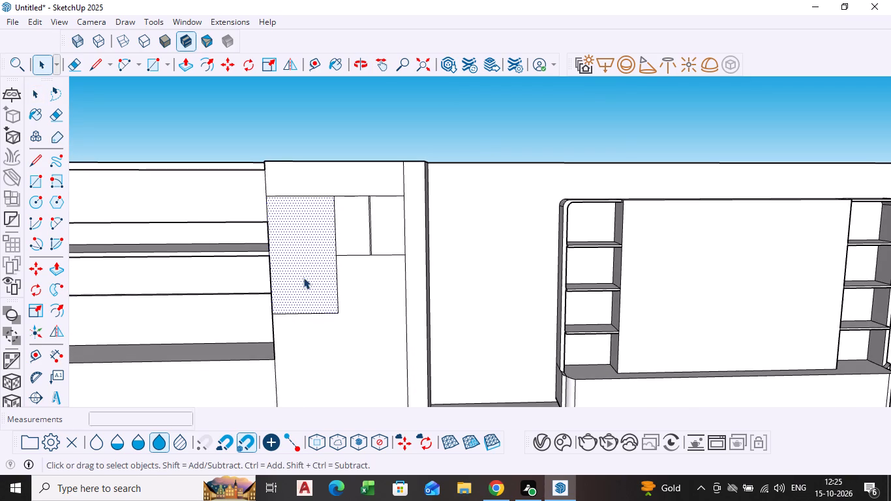
left_click(38, 166)
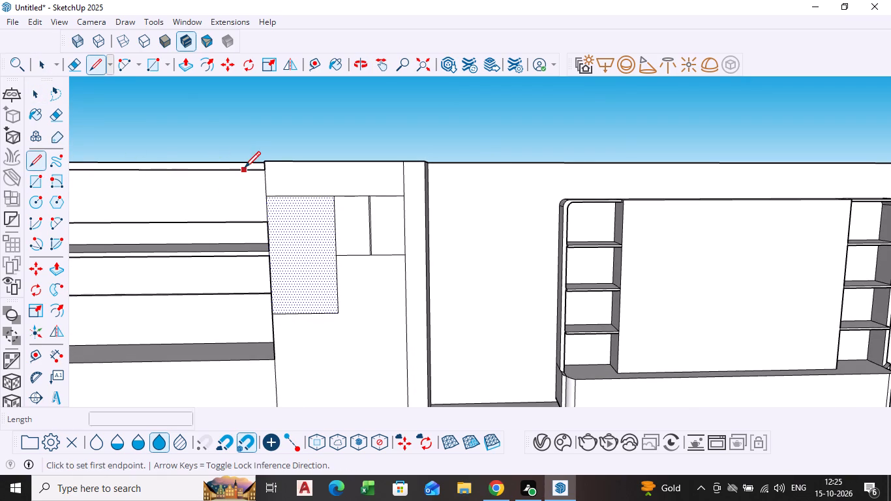
scroll(245, 170, "up", 3)
scroll(401, 130, "up", 3)
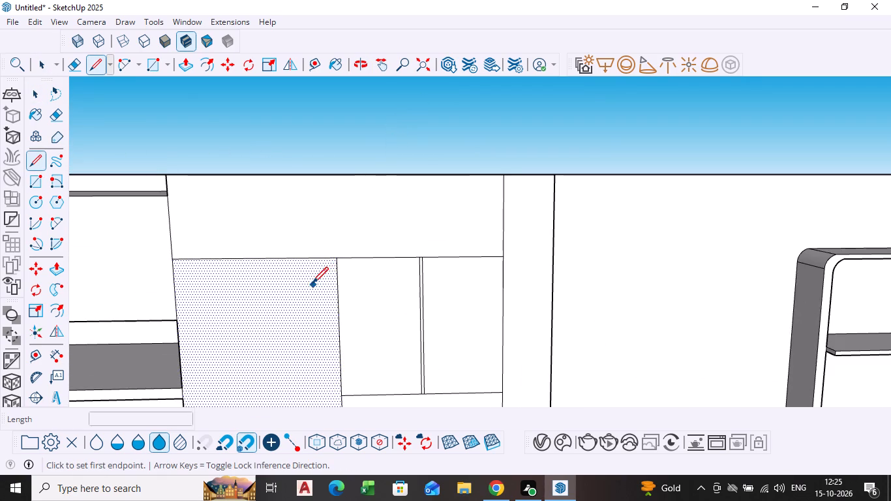
scroll(305, 282, "down", 2)
middle_click_drag(305, 281, 299, 256, "shift")
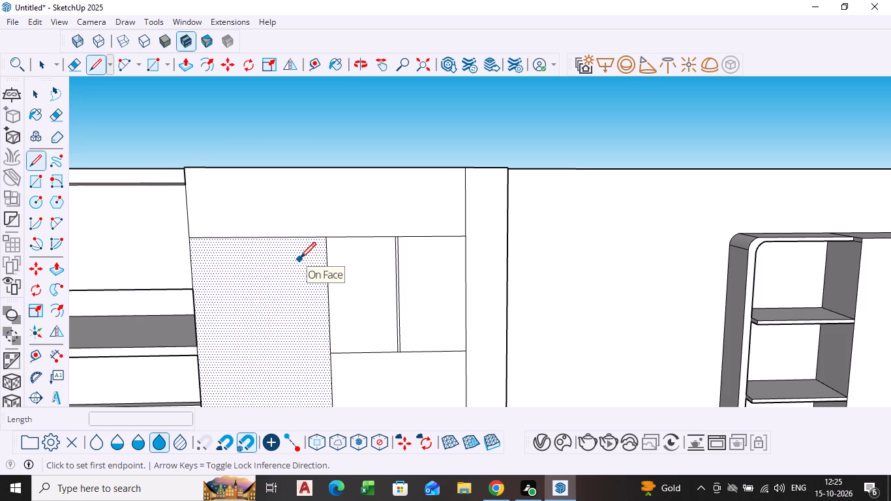
left_click(259, 235)
scroll(256, 313, "down", 4)
middle_click_drag(256, 314, 252, 223, "shift")
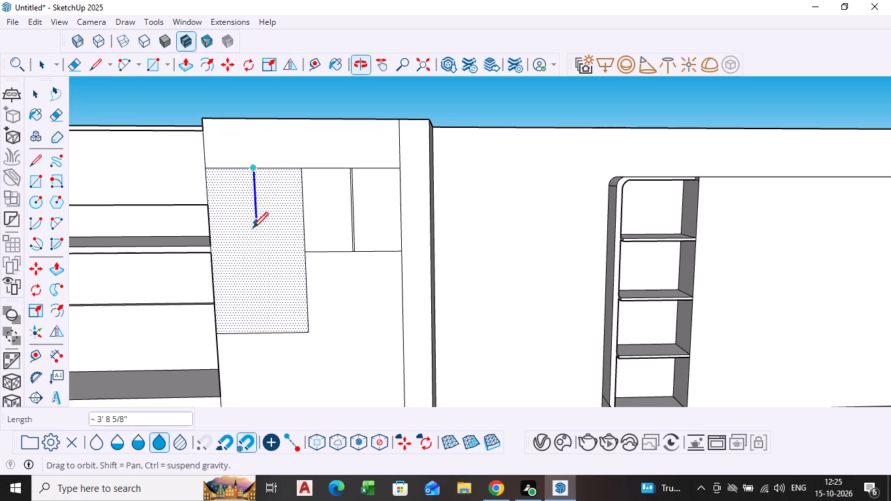
left_click(264, 329)
key("space")
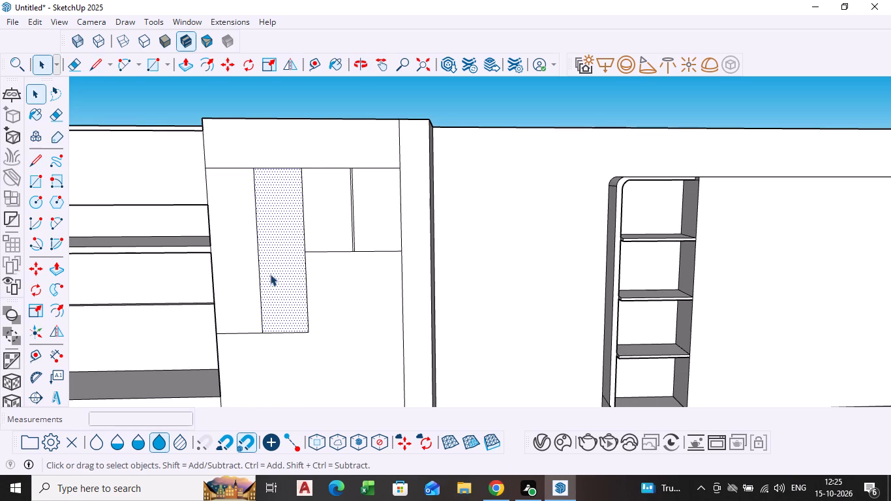
left_click(390, 102)
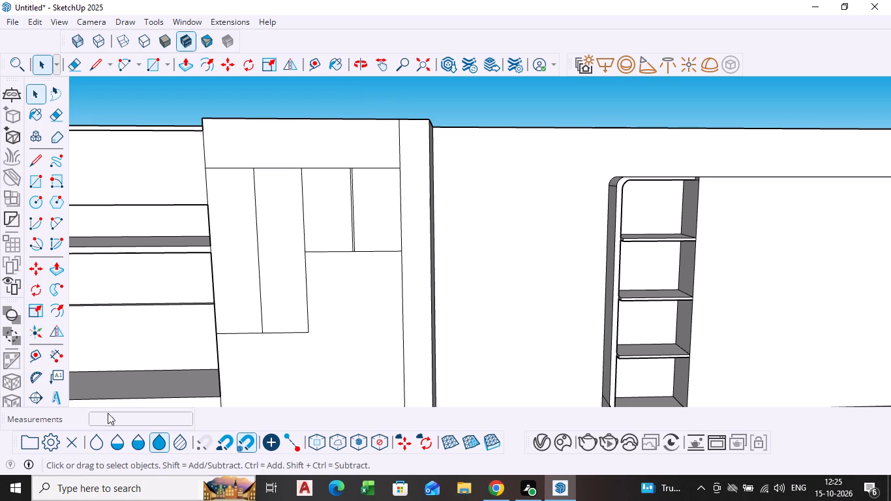
Copy the larger rectangle's centre line 1/2" away from the TV unit to form a narrow strip, and clear the selection.
scroll(263, 378, "up", 2)
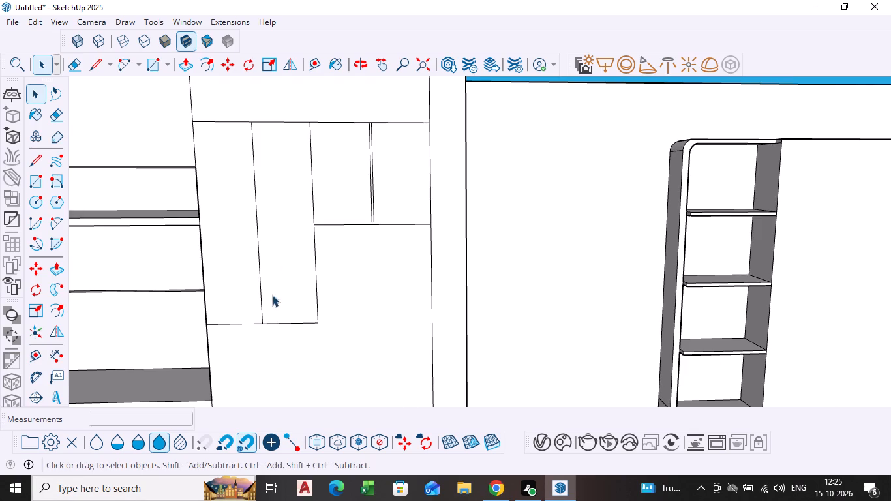
scroll(259, 308, "up", 3)
left_click(263, 317)
key("m")
scroll(263, 333, "up", 3)
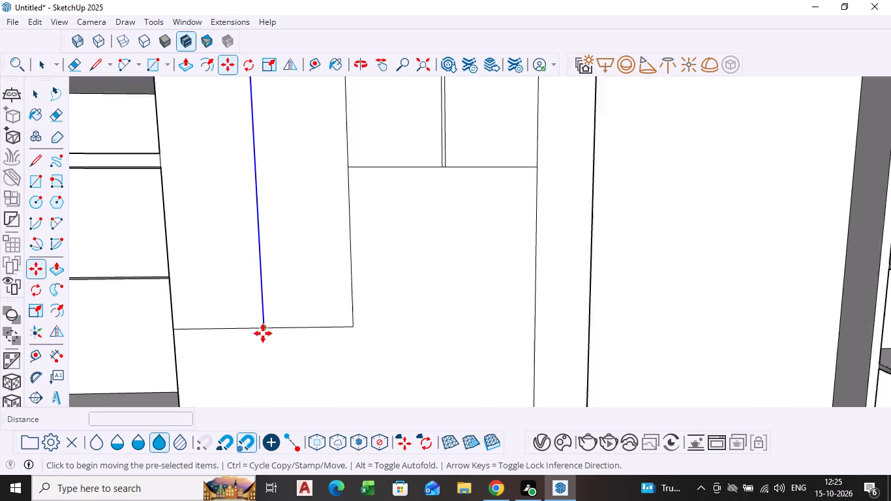
scroll(263, 333, "up", 1)
left_click(264, 327)
scroll(264, 327, "up", 5)
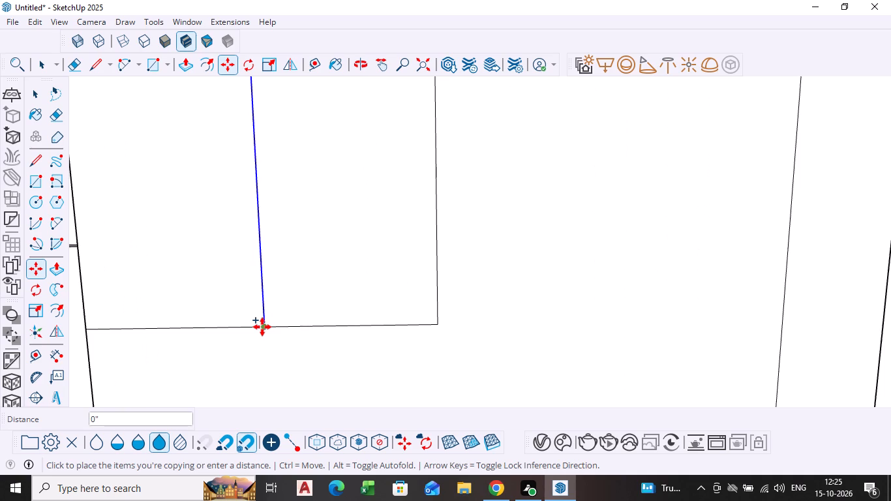
left_click(254, 324)
key("space")
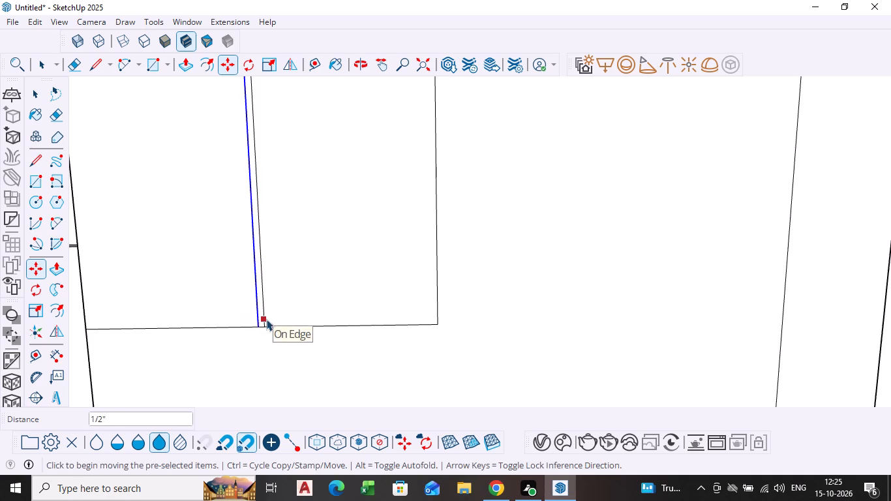
left_click(263, 318)
scroll(263, 318, "up", 5)
scroll(264, 318, "down", 5)
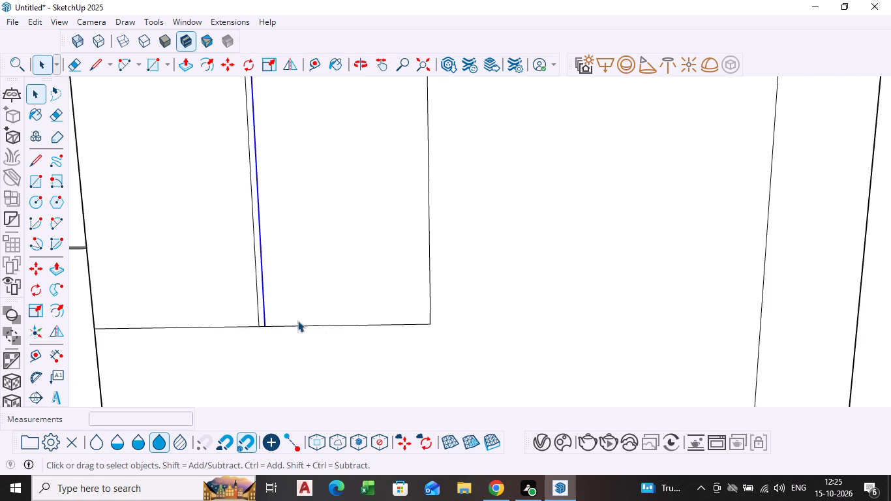
scroll(297, 320, "down", 4)
left_click(444, 339)
Outline a lower rectangle beneath the larger upper one, with a side line about 3' 10 13/16" long and a base line to the panel's outer edge.
scroll(372, 236, "down", 8)
scroll(398, 323, "down", 5)
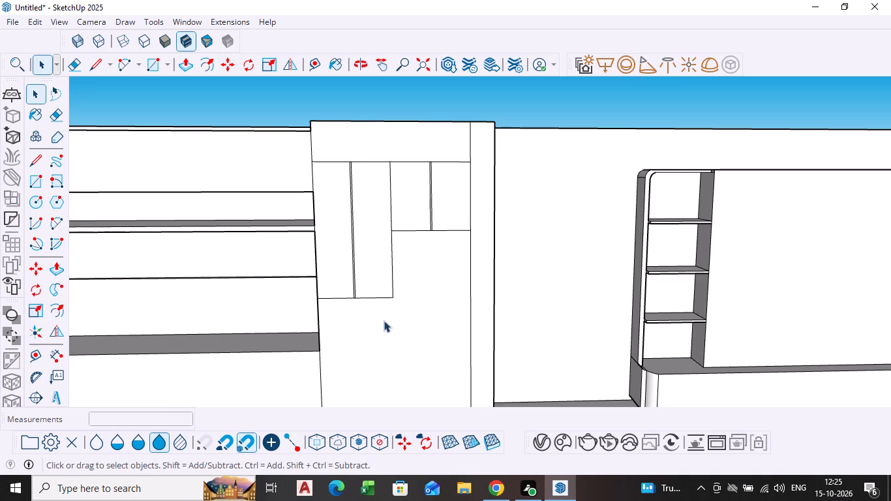
scroll(384, 320, "down", 1)
middle_click_drag(384, 320, 343, 347)
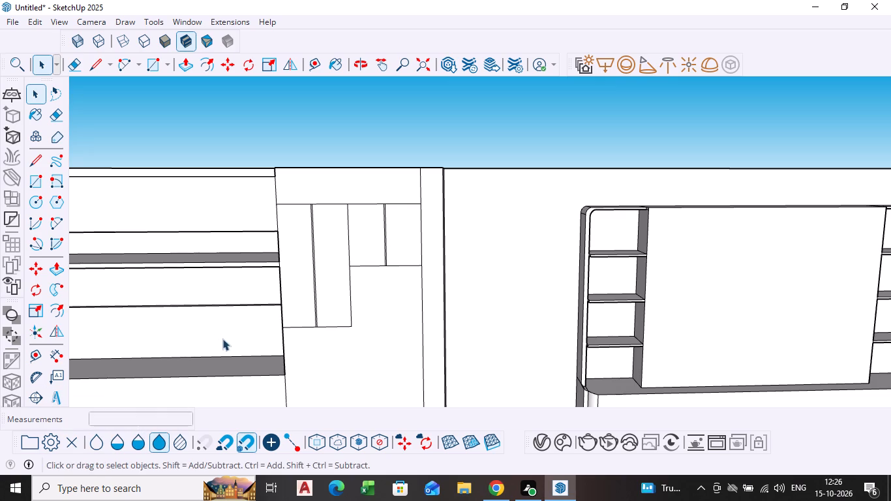
scroll(222, 350, "down", 4)
middle_click_drag(222, 354, 181, 267, "shift")
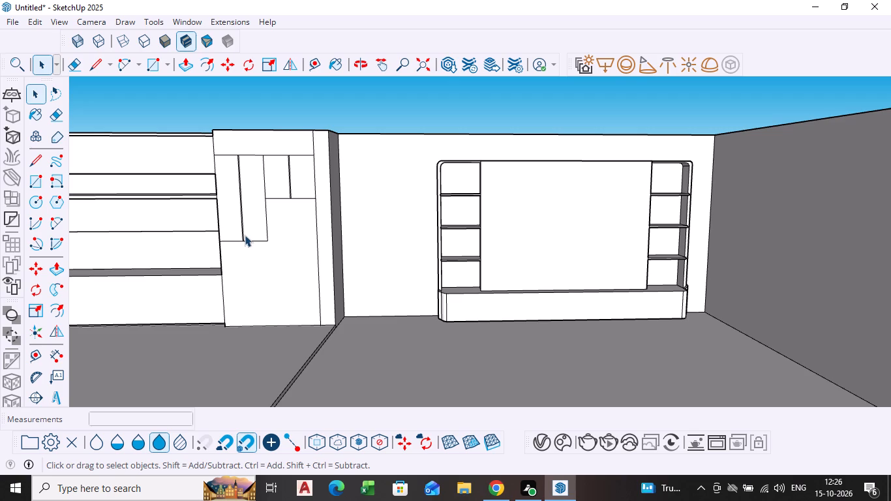
key("l")
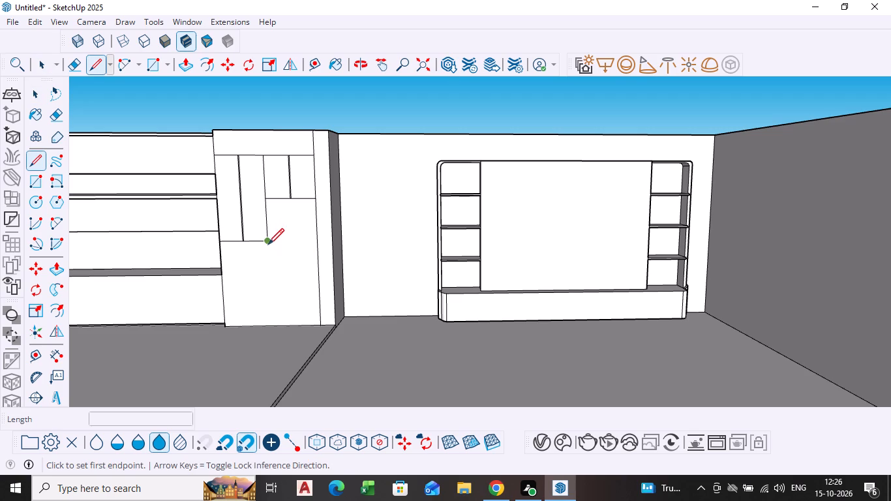
left_click(265, 243)
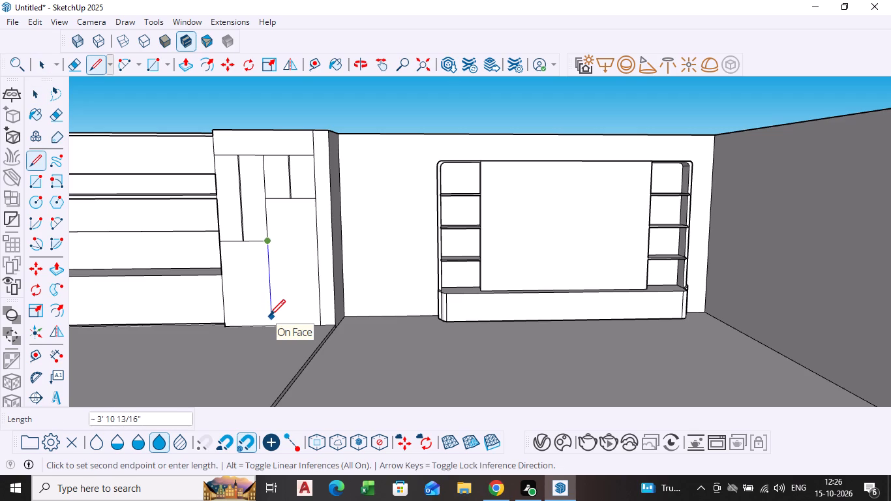
left_click(269, 317)
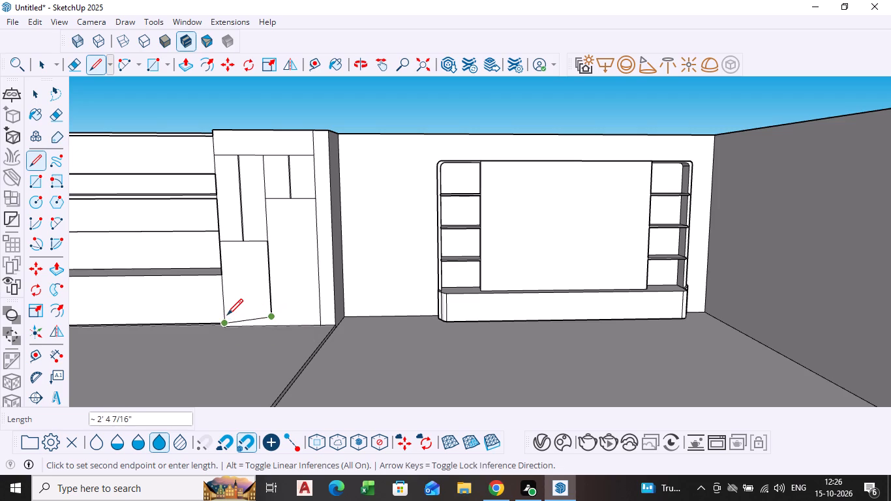
left_click(227, 315)
key("space")
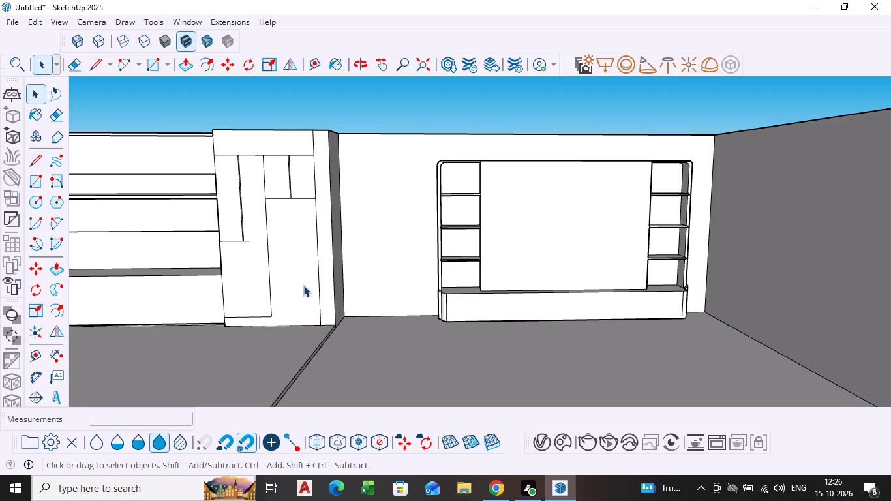
Draw a vertical line about 5 11/16" long from the lower rectangle's inner bottom corner to the panel's bottom edge.
scroll(299, 303, "up", 6)
scroll(282, 303, "down", 3)
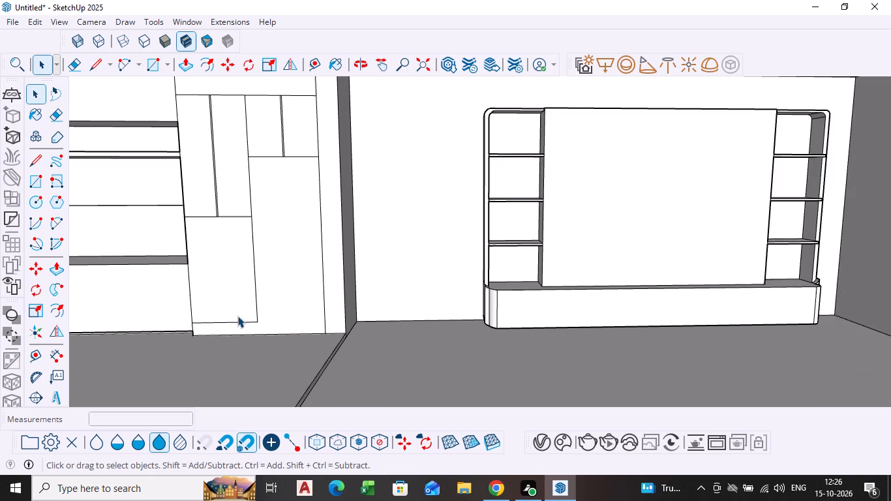
scroll(237, 316, "up", 4)
key("l")
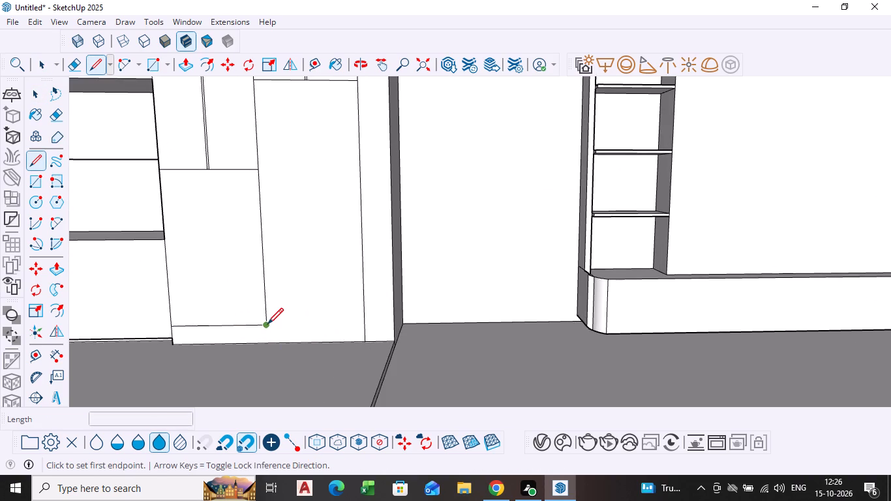
left_click(267, 326)
left_click(267, 342)
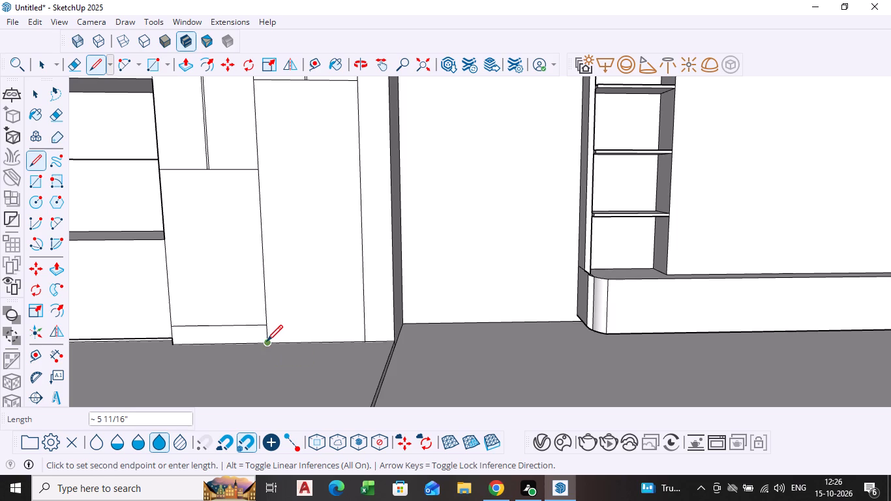
key("space")
Offset the outline of the tall area below the smaller divided rectangle inward about 2 3/16" and deselect its face.
scroll(262, 285, "down", 5)
middle_click_drag(252, 294, 164, 342)
scroll(279, 280, "up", 4)
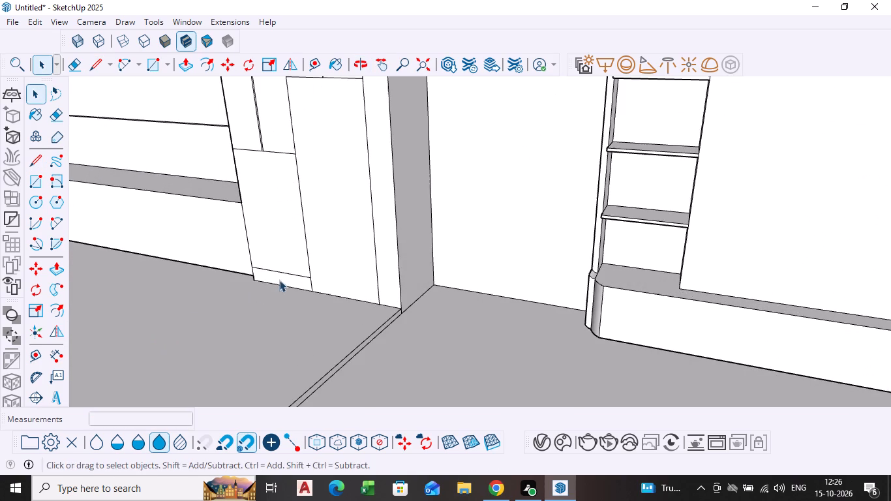
scroll(361, 258, "down", 3)
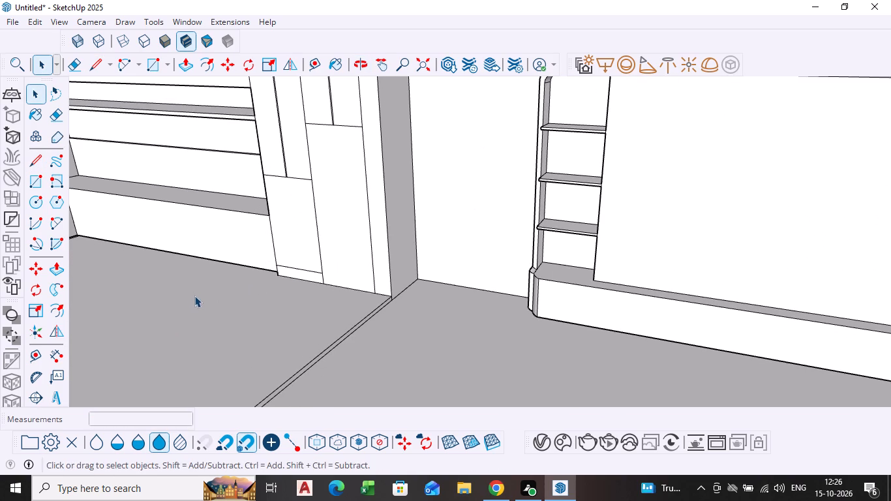
middle_click_drag(297, 251, 282, 262, "shift")
scroll(296, 251, "down", 1, "shift")
middle_click_drag(279, 262, 318, 245)
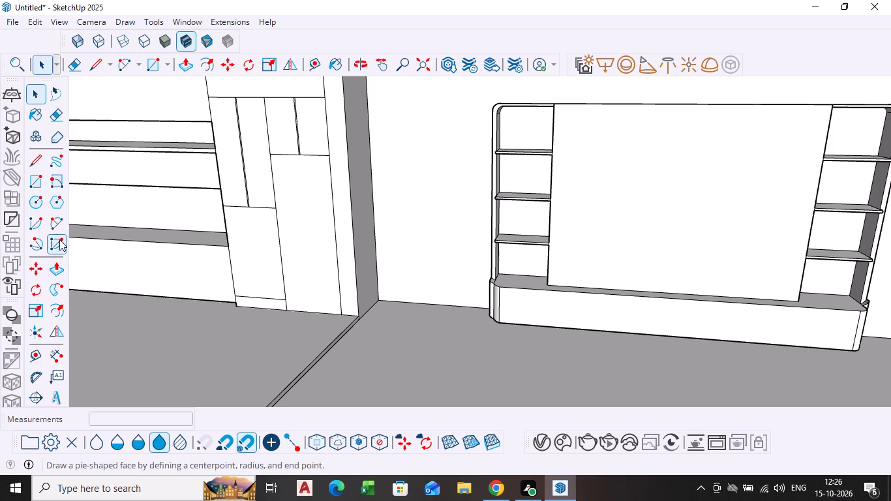
left_click(60, 307)
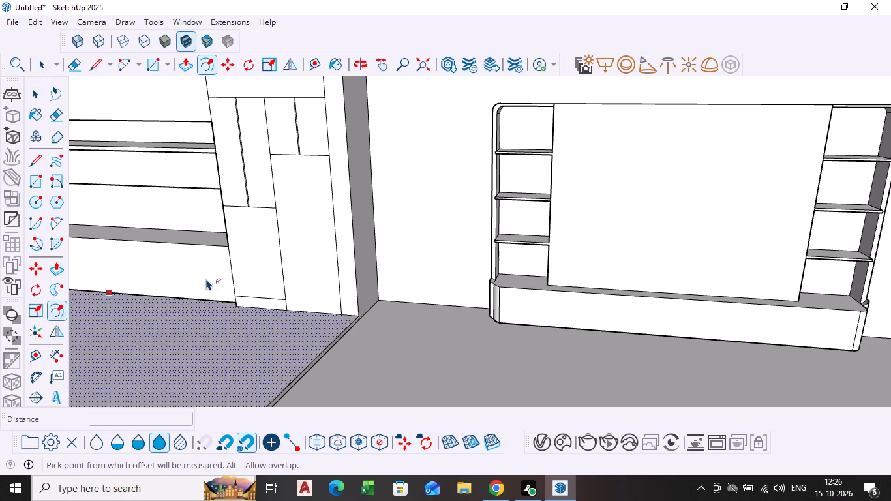
left_click(303, 234)
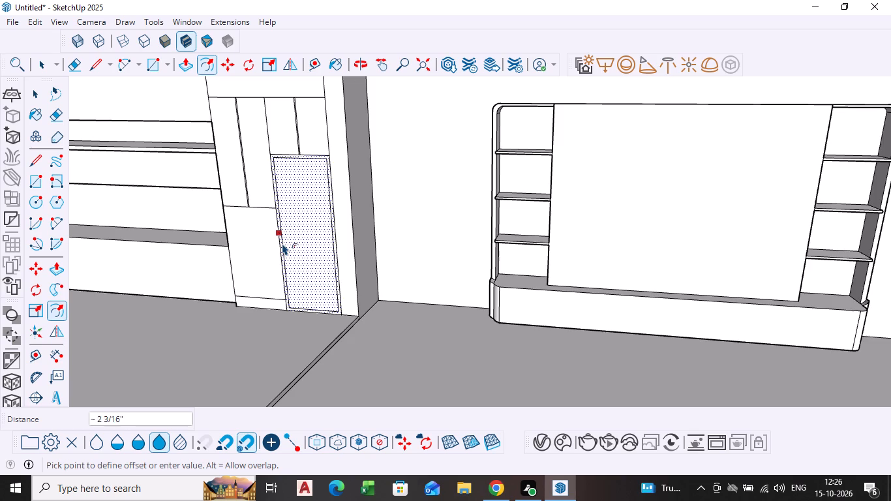
scroll(282, 243, "up", 5)
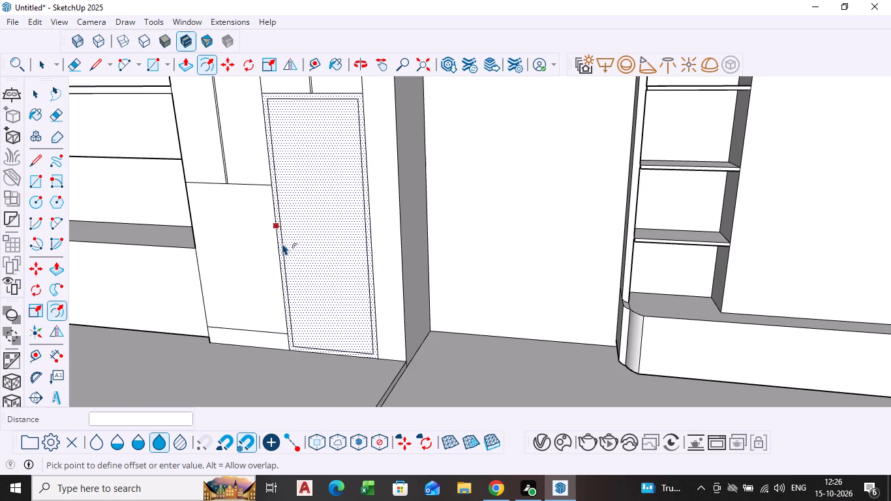
left_click(282, 243)
key("space")
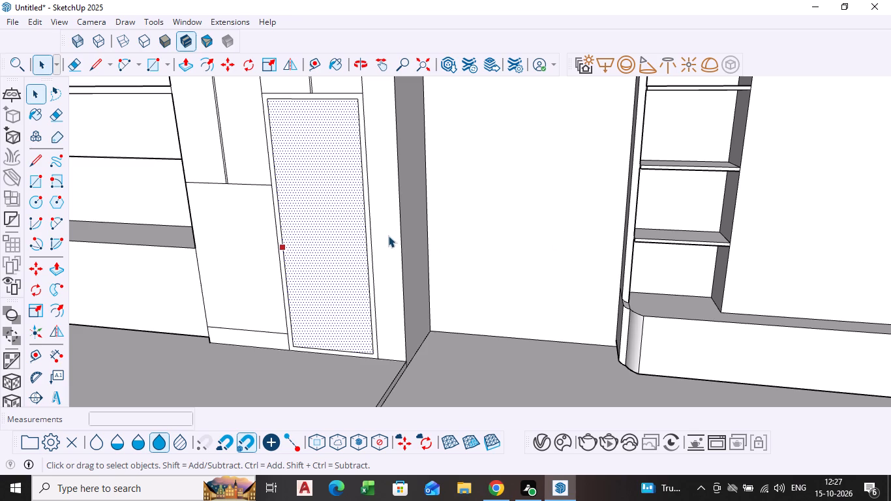
key("space")
left_click(551, 219)
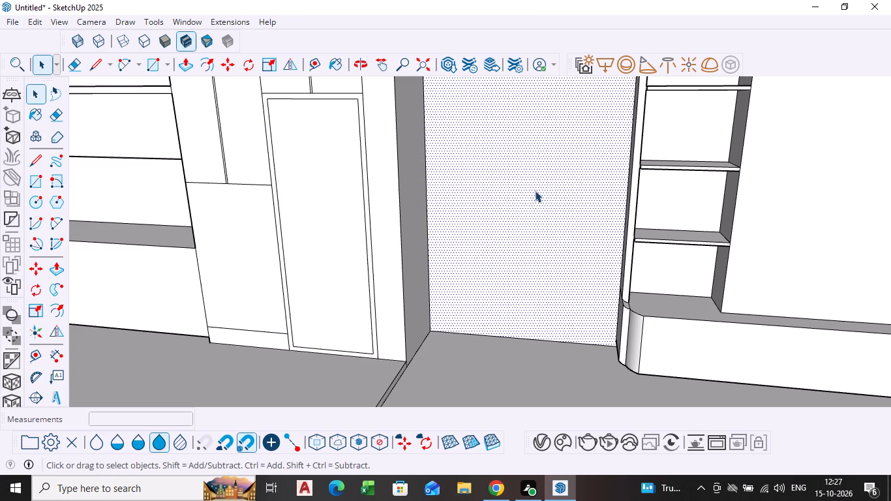
Draw a vertical centre line about 6' 2 9/16" long from the inset frame's top edge midpoint to its bottom edge, and clear the edge selection.
left_click(288, 310)
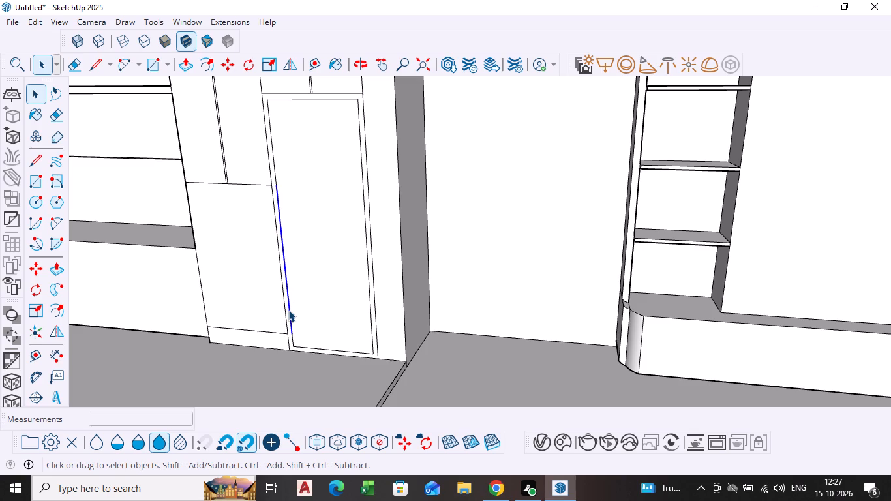
key("space")
key("l")
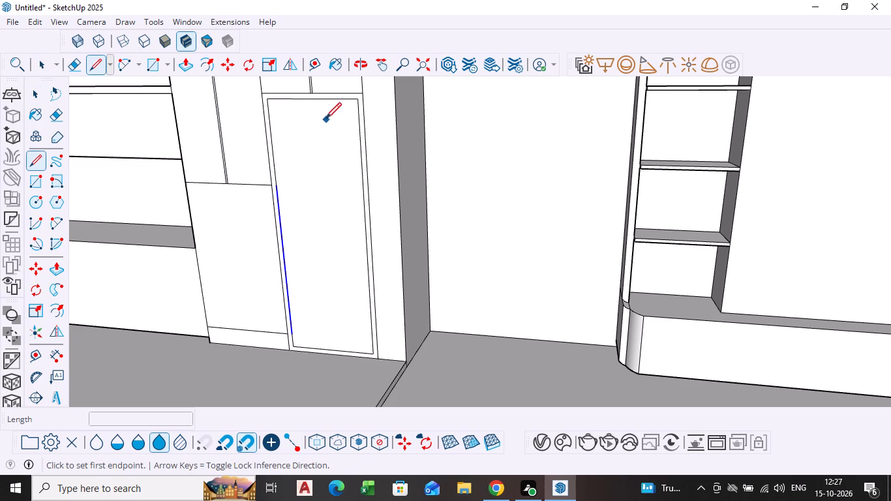
scroll(312, 97, "up", 5)
middle_click_drag(311, 99, 327, 93)
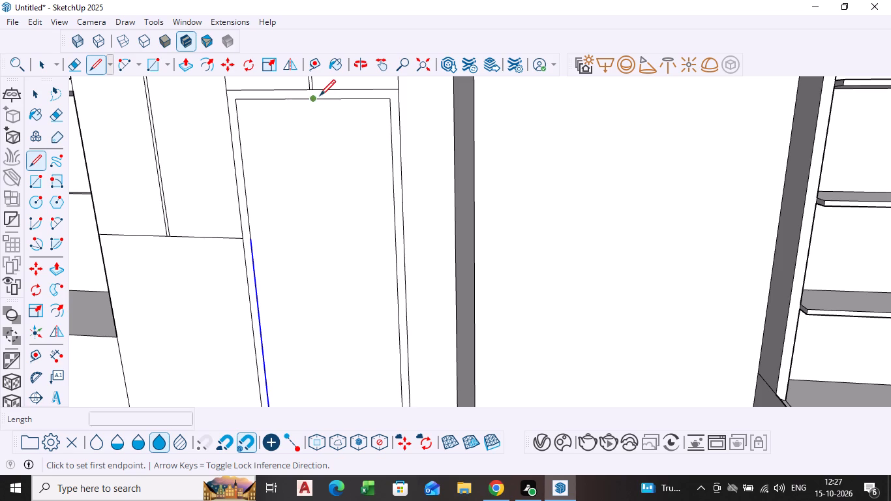
left_click_drag(314, 100, 314, 109)
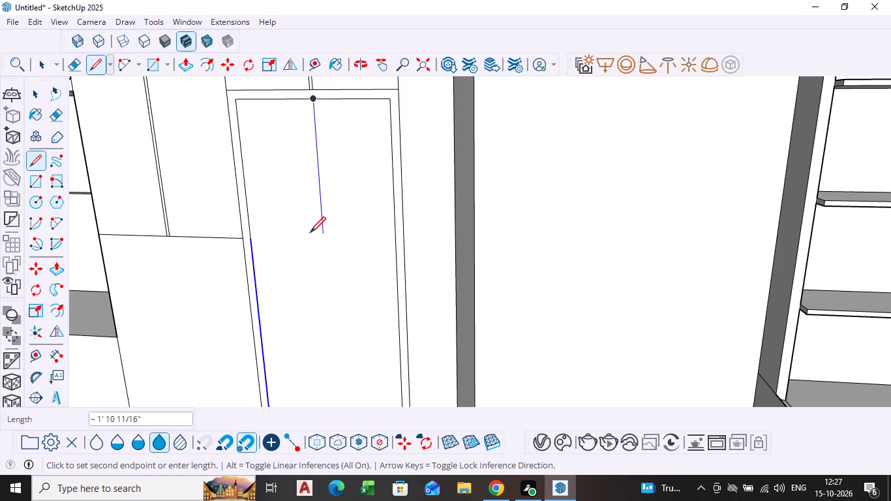
scroll(310, 234, "down", 4)
middle_click_drag(310, 235, 292, 106, "shift")
scroll(301, 324, "up", 4)
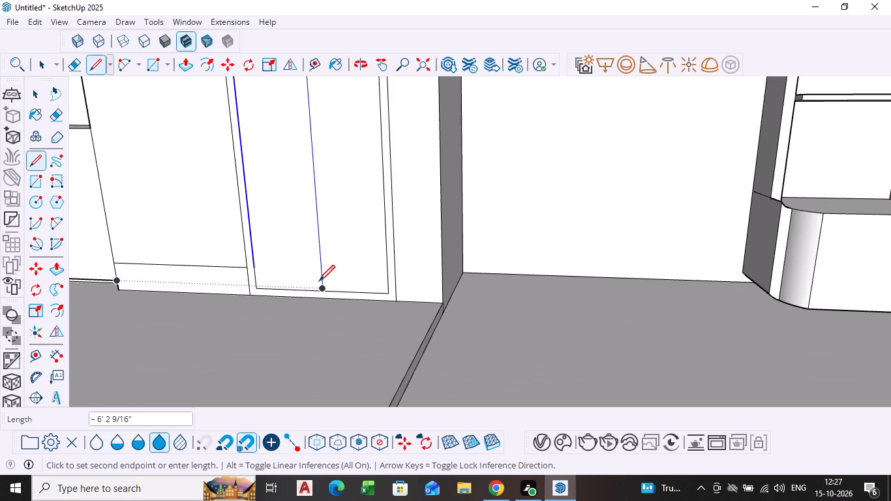
left_click(316, 288)
key("space")
scroll(316, 288, "down", 4)
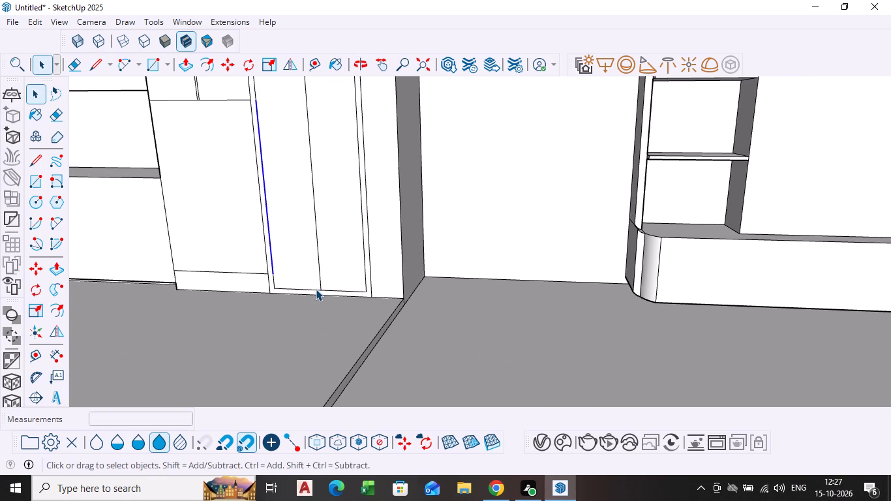
left_click(492, 341)
Draw a horizontal line about 2' 2 9/16" long across the inset frame below its mid-height, crossing the centre line.
scroll(264, 260, "down", 3)
scroll(264, 260, "down", 1, "shift")
middle_click_drag(264, 260, 272, 324, "shift")
scroll(301, 314, "up", 2)
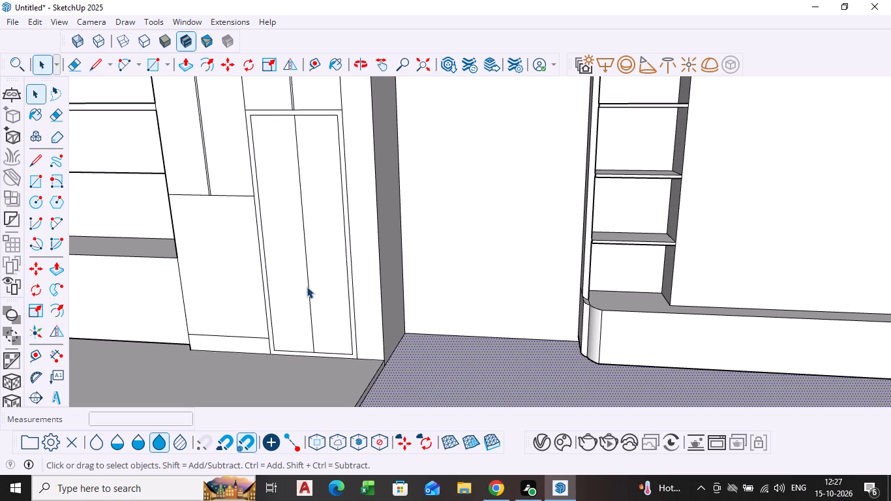
key("l")
scroll(266, 272, "up", 2)
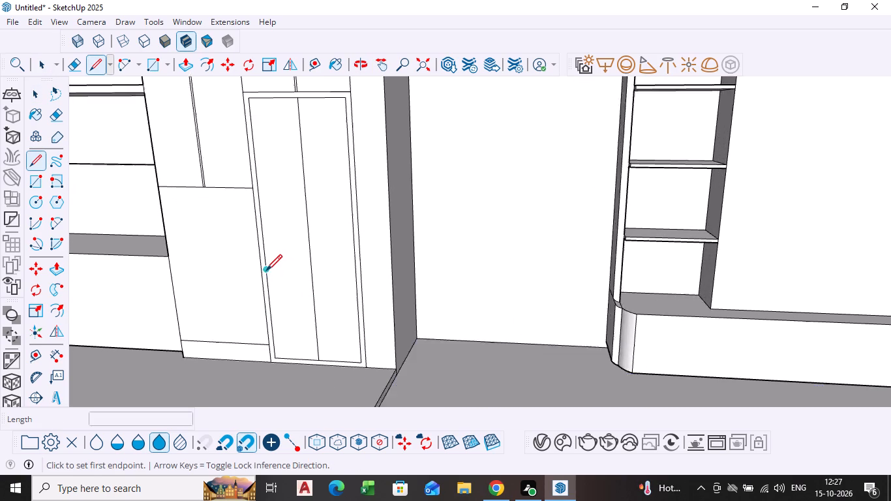
scroll(266, 272, "up", 1)
left_click(269, 269)
left_click(372, 279)
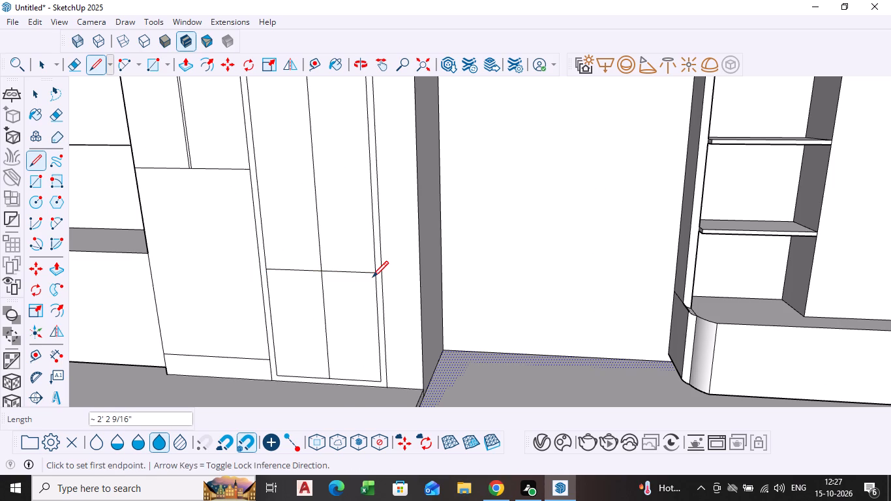
key("space")
Copy the upper part of the inset frame's centre line a short distance away from the TV unit to form a narrow vertical strip.
scroll(353, 286, "down", 7)
middle_click_drag(342, 301, 367, 295)
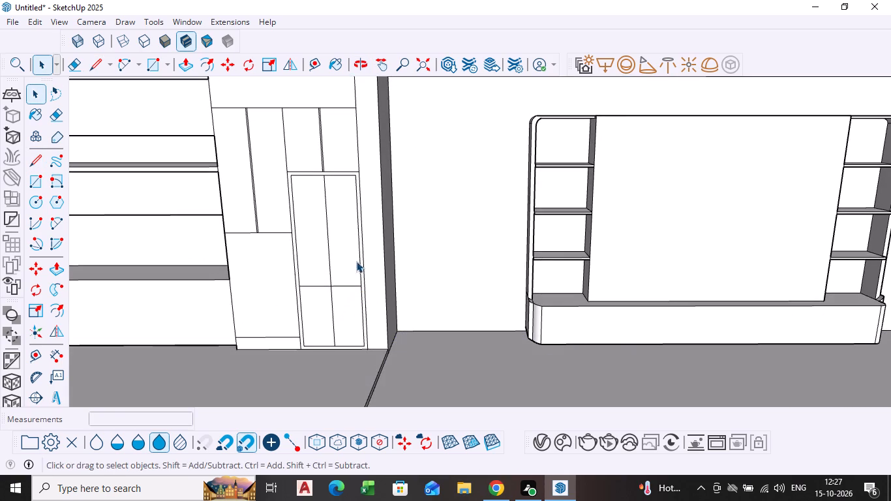
scroll(330, 270, "up", 4)
left_click(330, 271)
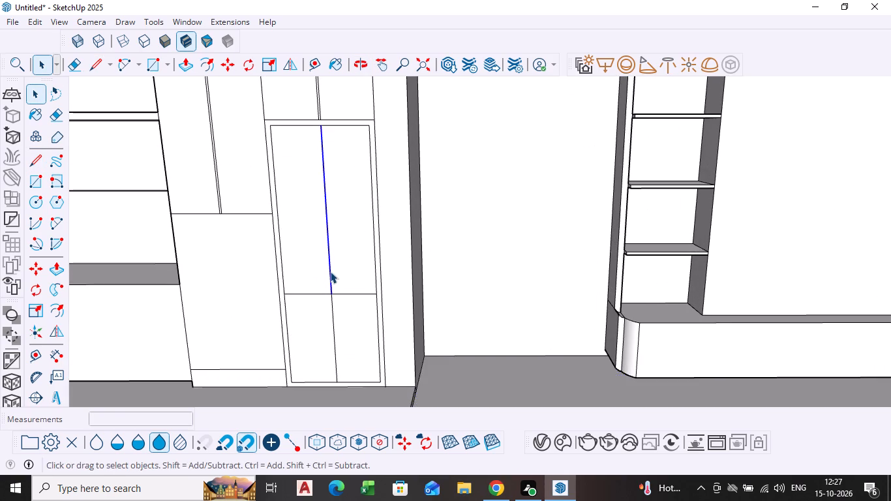
scroll(330, 271, "up", 3)
key("m")
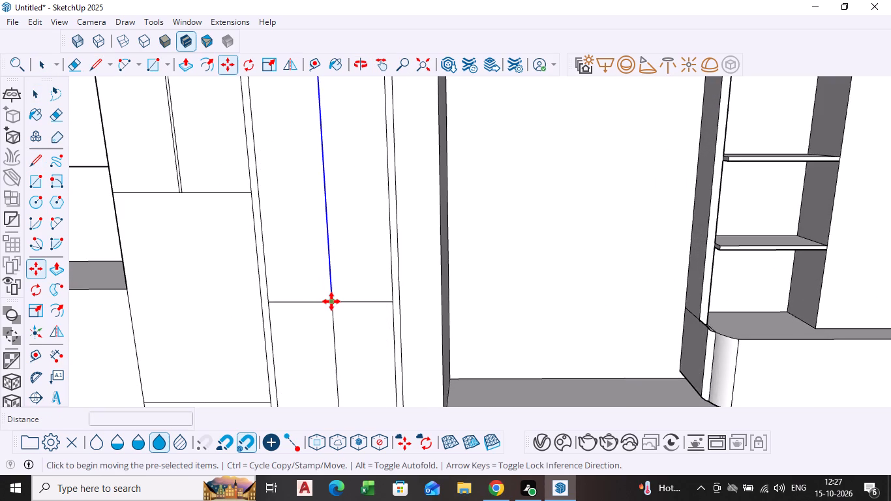
left_click(331, 301)
scroll(331, 301, "up", 5)
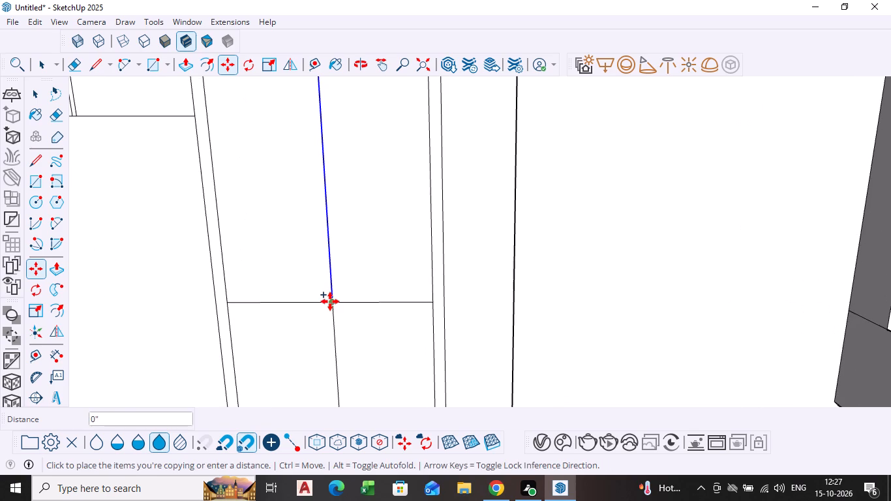
scroll(334, 298, "up", 8)
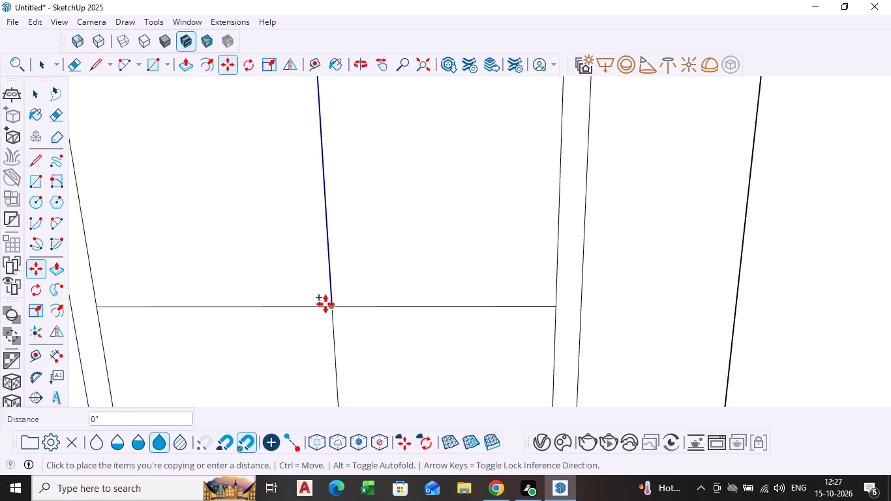
left_click(322, 304)
scroll(337, 351, "down", 4)
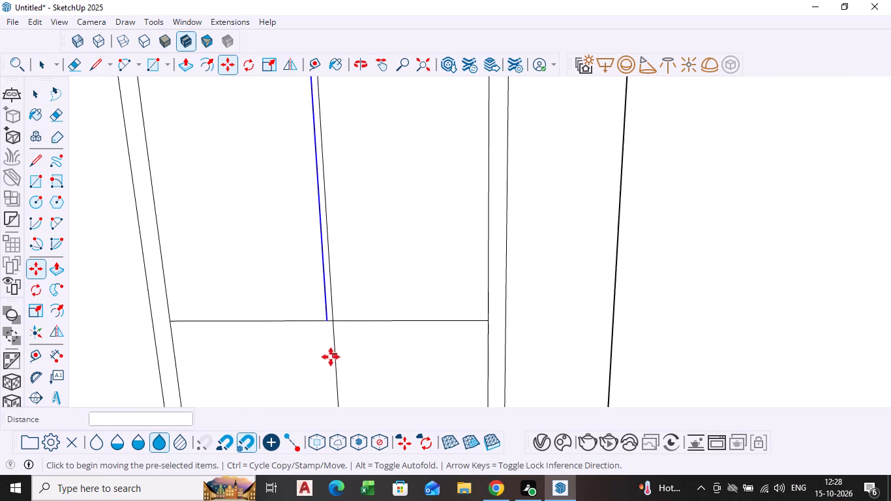
scroll(322, 369, "down", 3)
key("space")
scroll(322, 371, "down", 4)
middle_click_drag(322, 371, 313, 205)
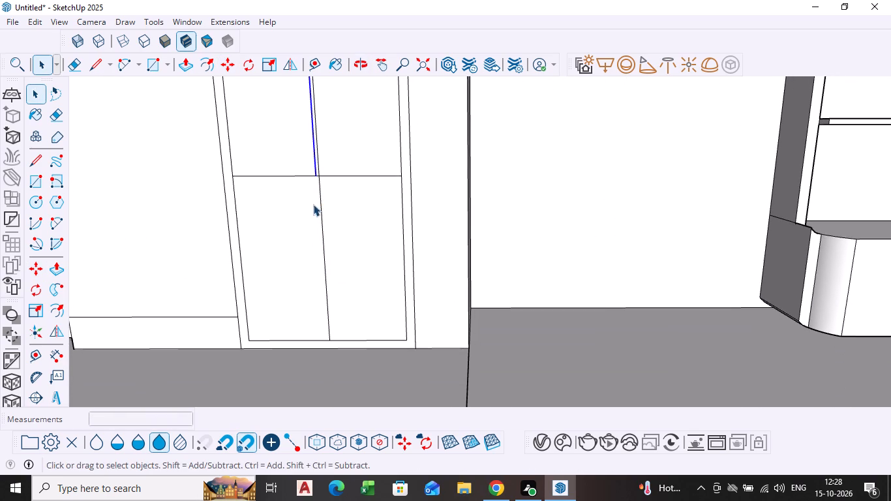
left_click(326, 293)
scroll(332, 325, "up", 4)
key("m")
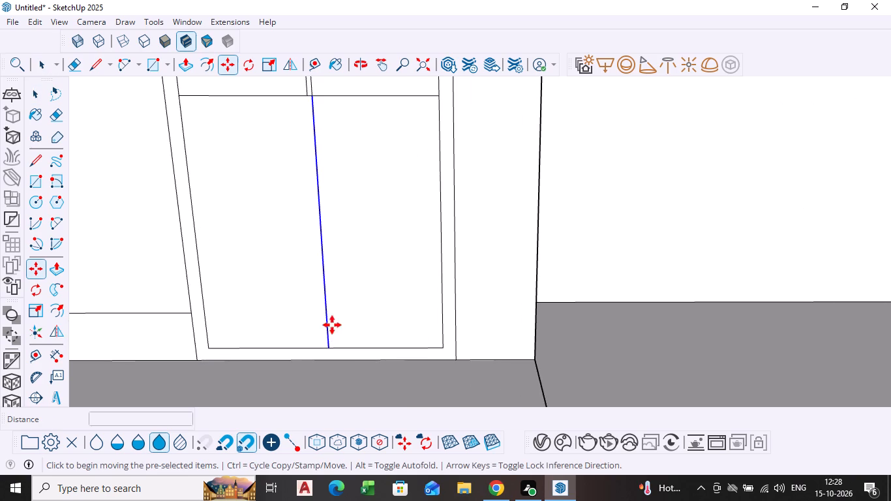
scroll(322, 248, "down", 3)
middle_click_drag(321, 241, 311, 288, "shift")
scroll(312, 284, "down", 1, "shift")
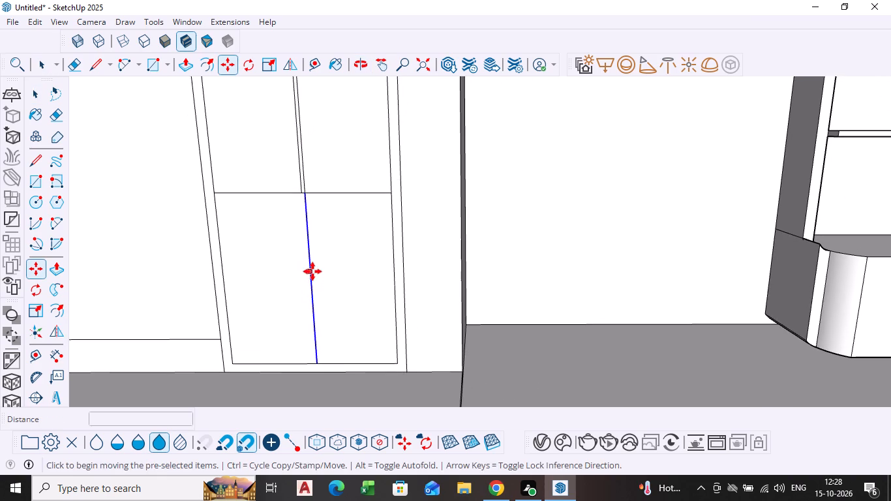
Draw a vertical line from the copied line's lower end to the inset frame's bottom edge, continuing the narrow strip, and deselect the centre line.
key("l")
scroll(304, 191, "up", 5)
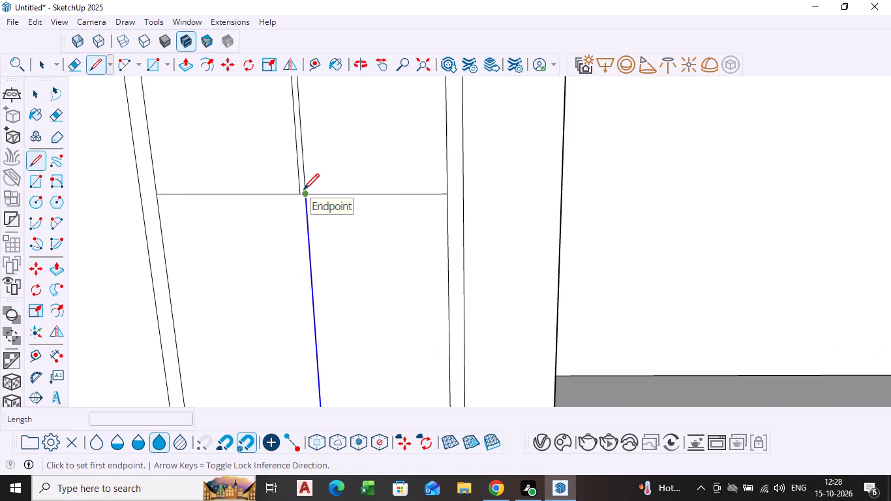
left_click(302, 192)
scroll(290, 275, "down", 7)
middle_click_drag(290, 284, 284, 216, "shift")
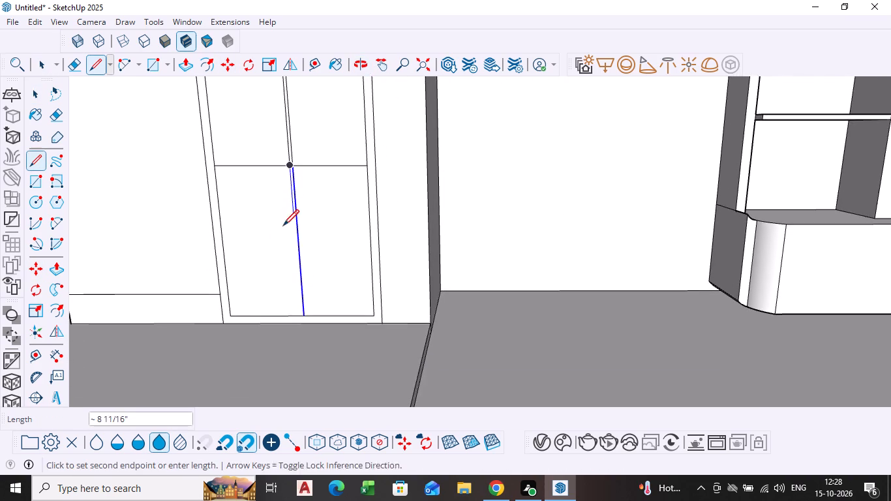
scroll(284, 287, "up", 8)
scroll(317, 337, "up", 1)
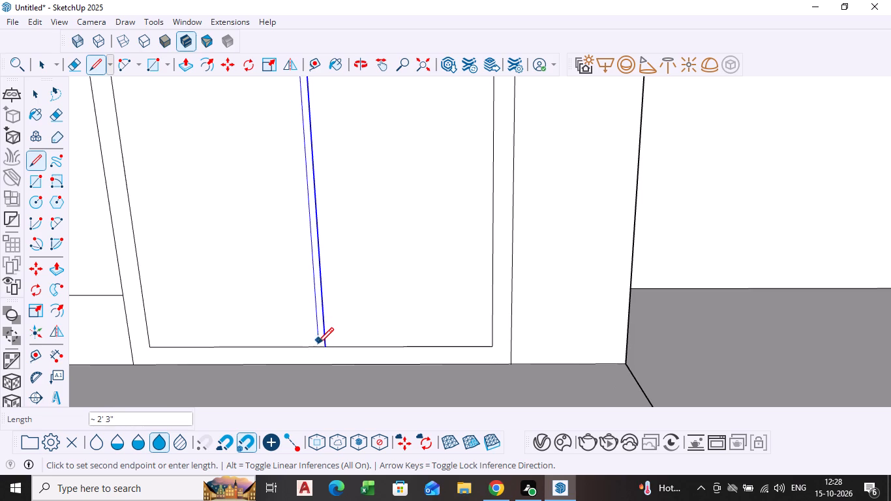
left_click_drag(316, 348, 327, 352)
key("space")
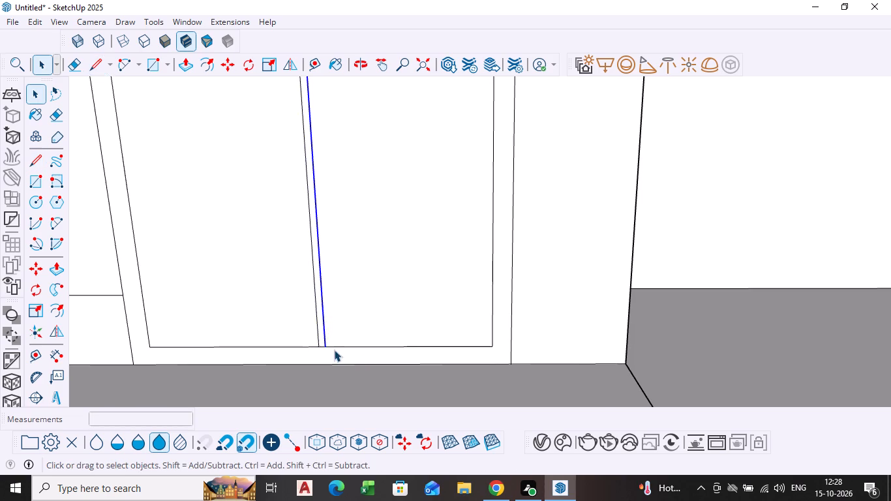
scroll(345, 337, "down", 10)
left_click(539, 202)
Draw a second horizontal line about 2' 2 9/16" long just below the first one, across the inset frame, to form a narrow strip.
scroll(309, 192, "down", 4)
middle_click_drag(303, 195, 296, 206)
scroll(297, 192, "up", 9)
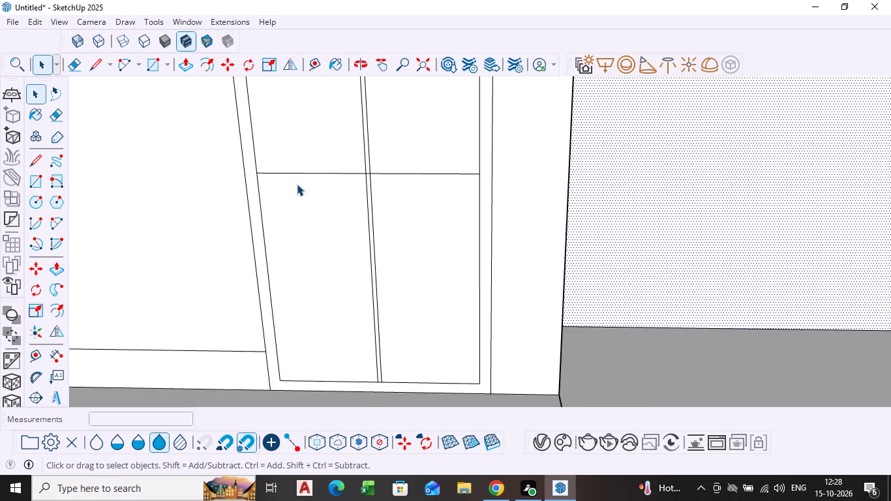
scroll(297, 184, "up", 2)
key("l")
scroll(250, 174, "up", 4)
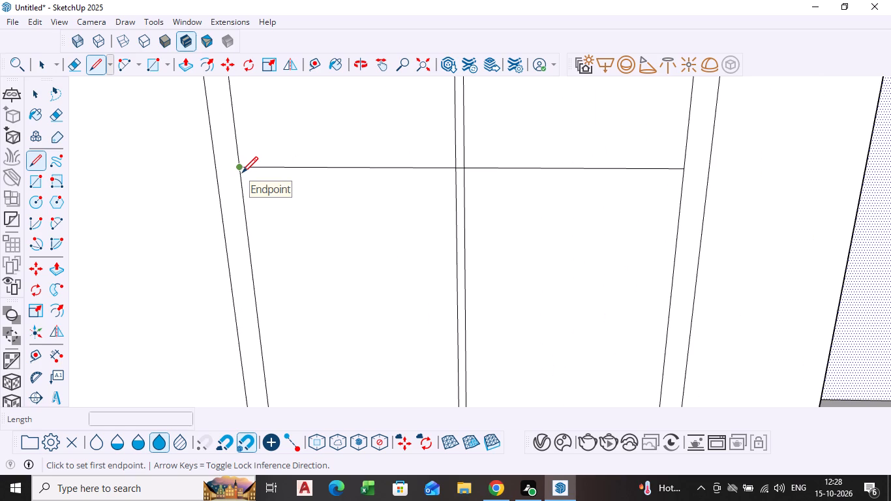
scroll(243, 178, "up", 4)
left_click(243, 174)
scroll(478, 181, "down", 4)
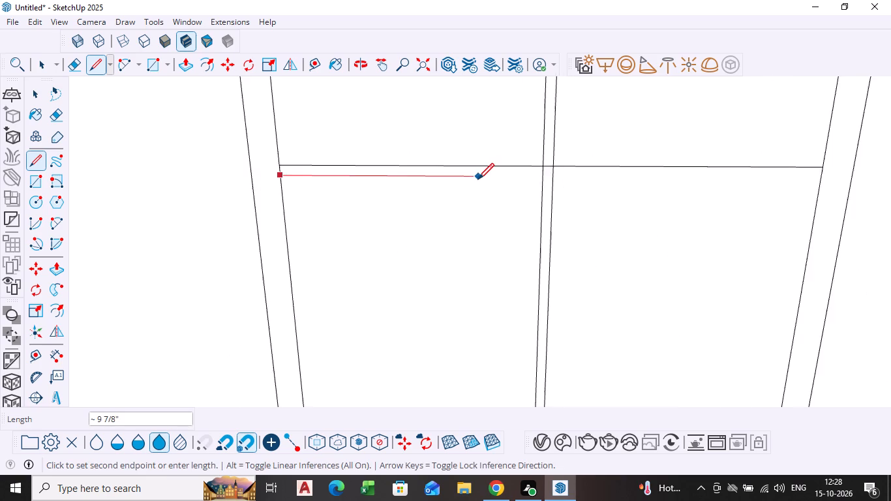
scroll(477, 182, "down", 2)
middle_click_drag(477, 182, 149, 231, "shift")
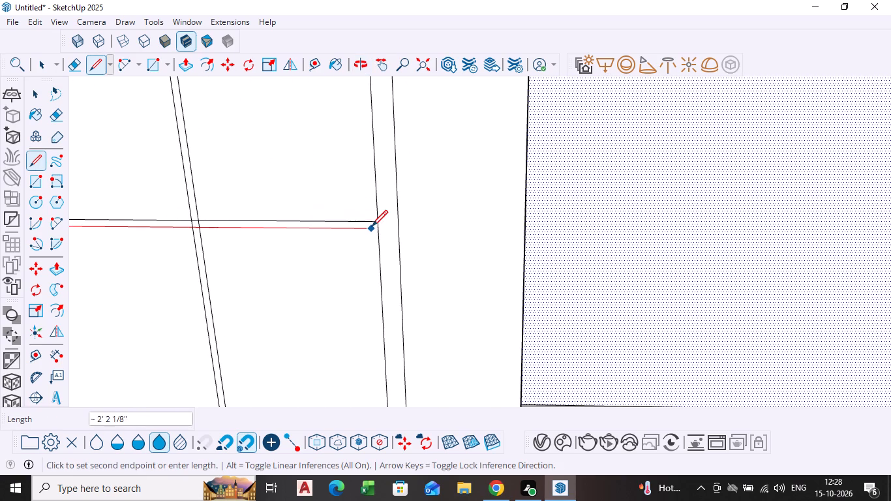
left_click(376, 234)
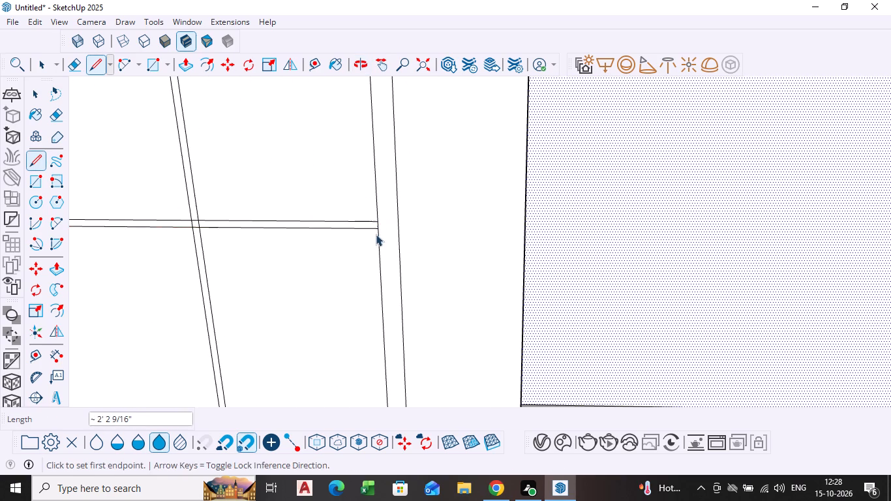
key("space")
Delete the short centre line segment that crosses the horizontal strip on the side nearer the TV unit.
scroll(321, 259, "down", 9)
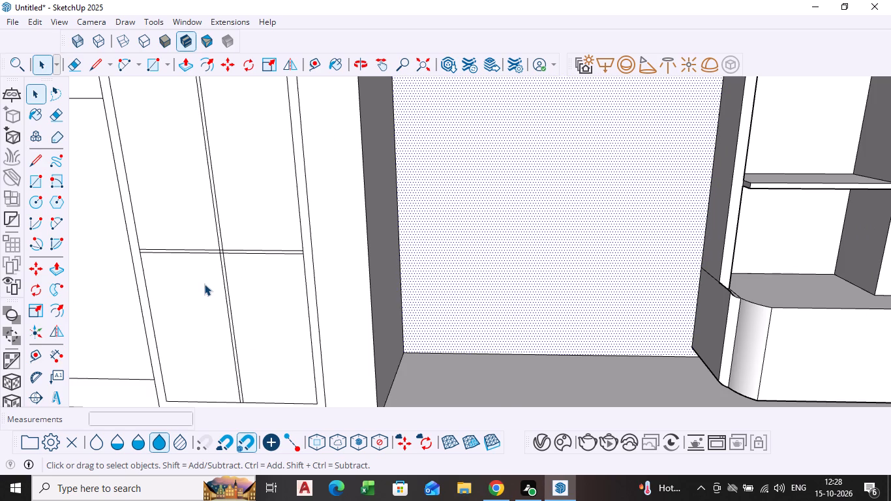
scroll(218, 255, "up", 13)
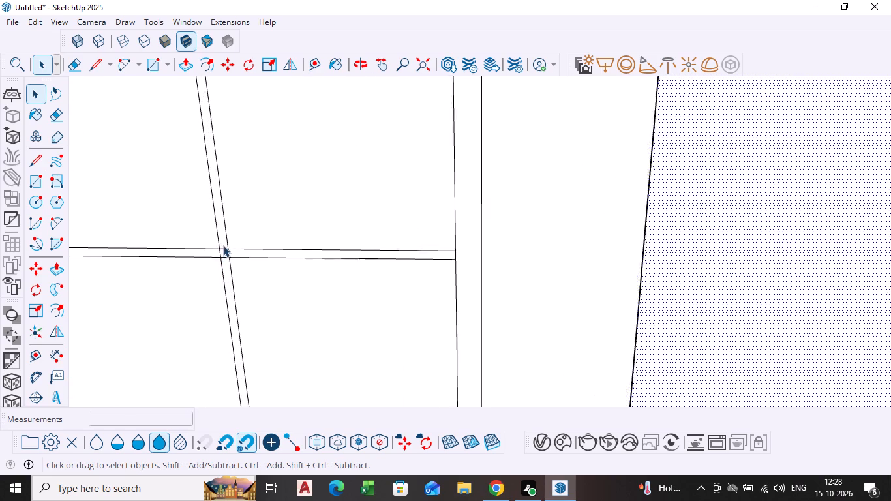
left_click(231, 254)
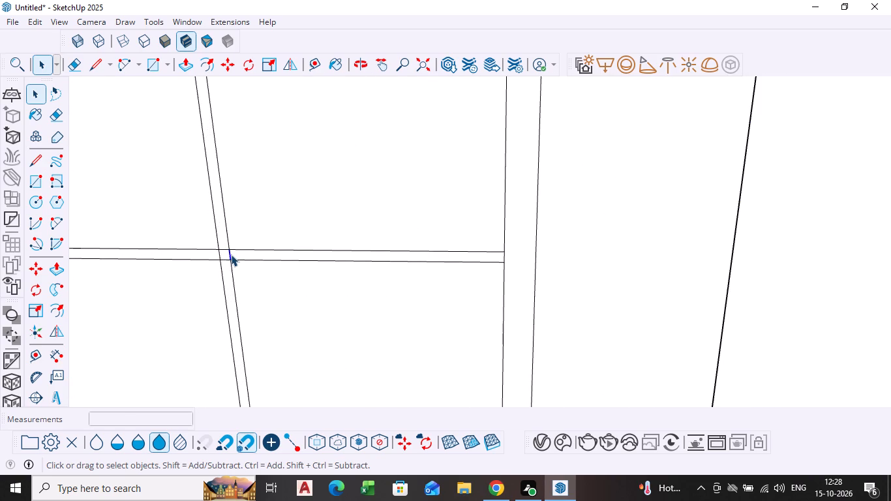
key("Delete")
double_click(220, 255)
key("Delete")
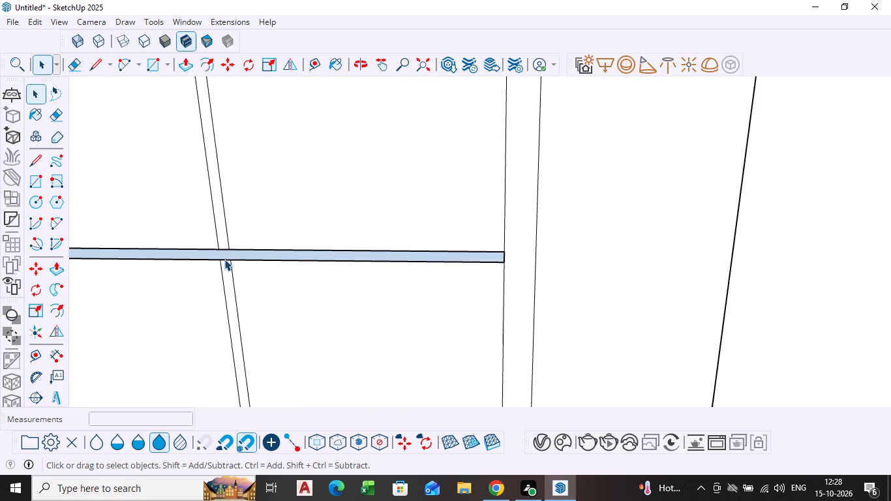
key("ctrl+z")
Delete the three remaining short line segments where the narrow vertical and horizontal strips cross inside the inset frame.
scroll(226, 254, "up", 6)
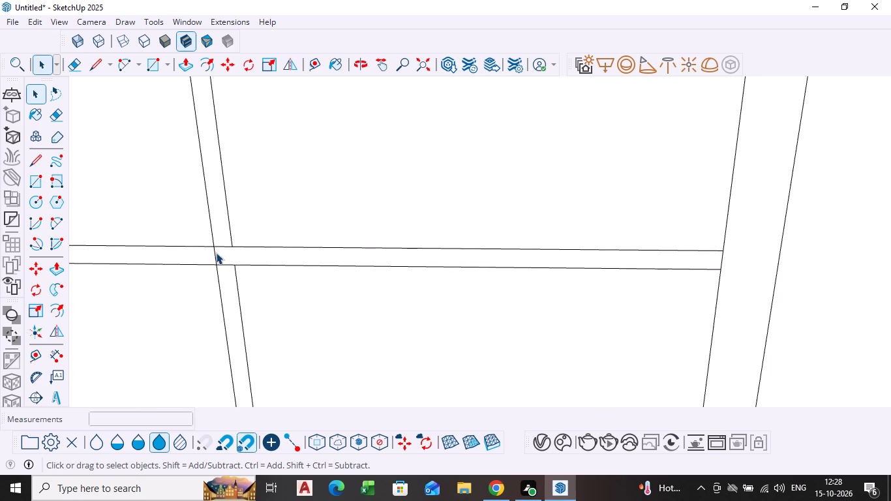
left_click(216, 254)
key("Delete")
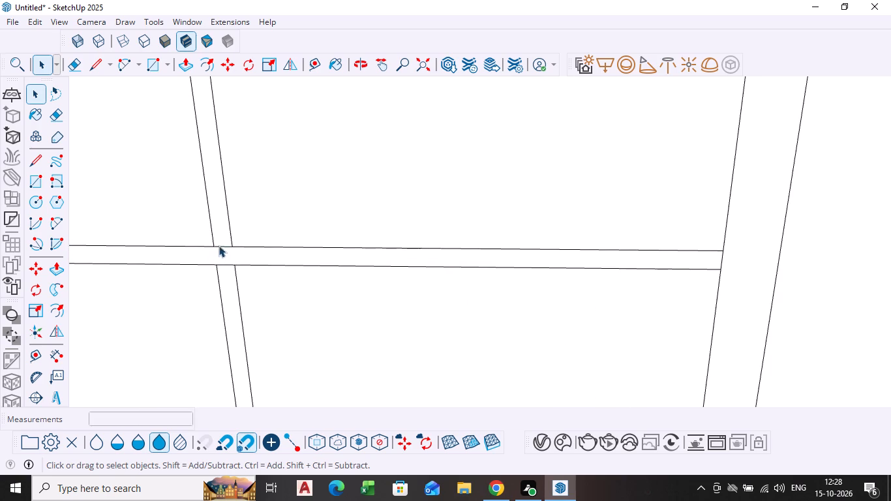
left_click(220, 245)
key("Delete")
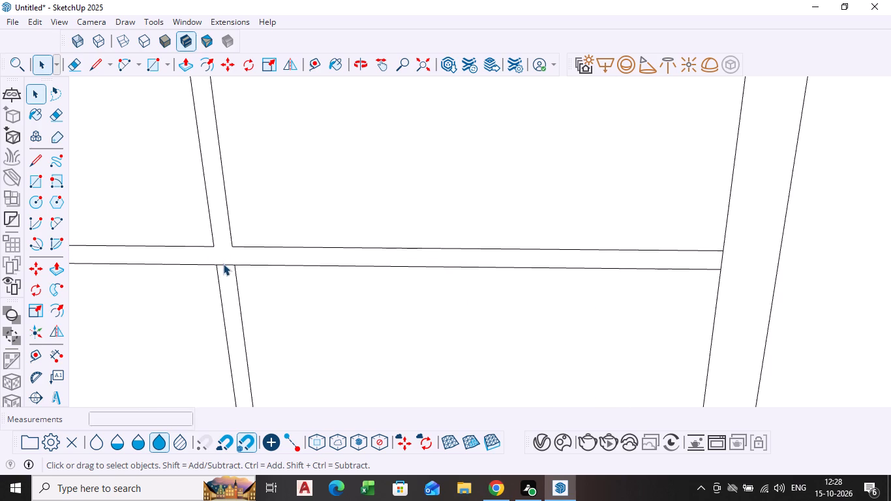
left_click(223, 264)
key("Delete")
Draw a horizontal line about 2' 4 1/4" long across the plain lower compartment beside the inset frame, level with its horizontal strip.
scroll(209, 261, "down", 20)
scroll(209, 261, "down", 14)
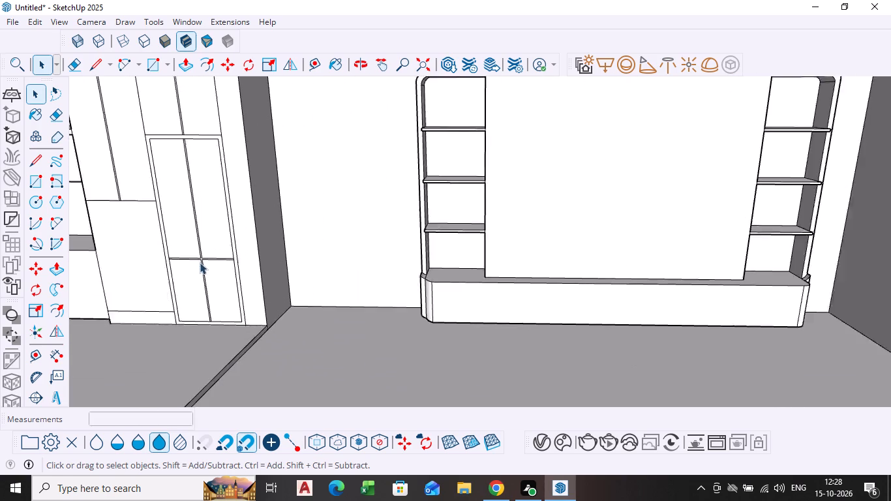
middle_click_drag(198, 266, 232, 252, "shift")
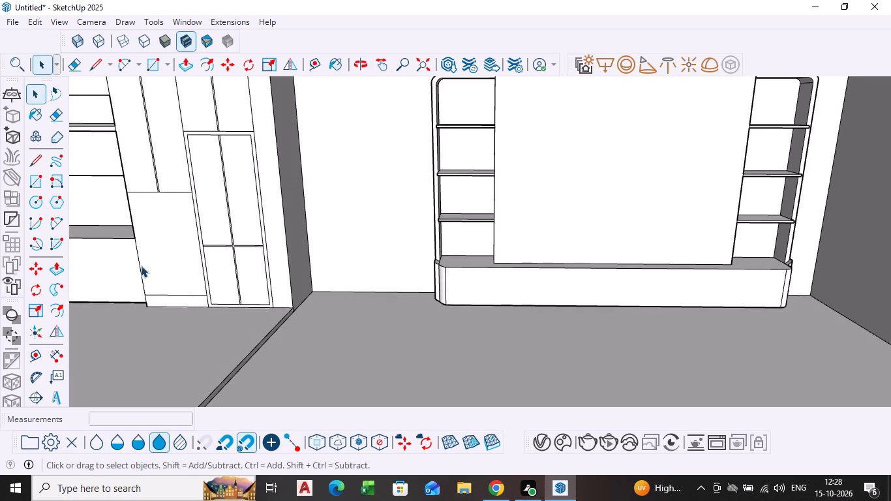
scroll(149, 260, "up", 1)
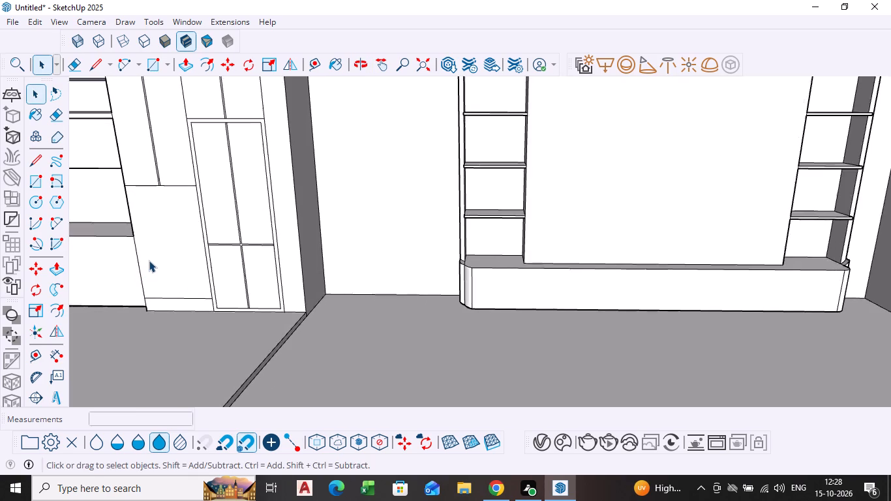
scroll(149, 260, "up", 2)
scroll(149, 260, "down", 3)
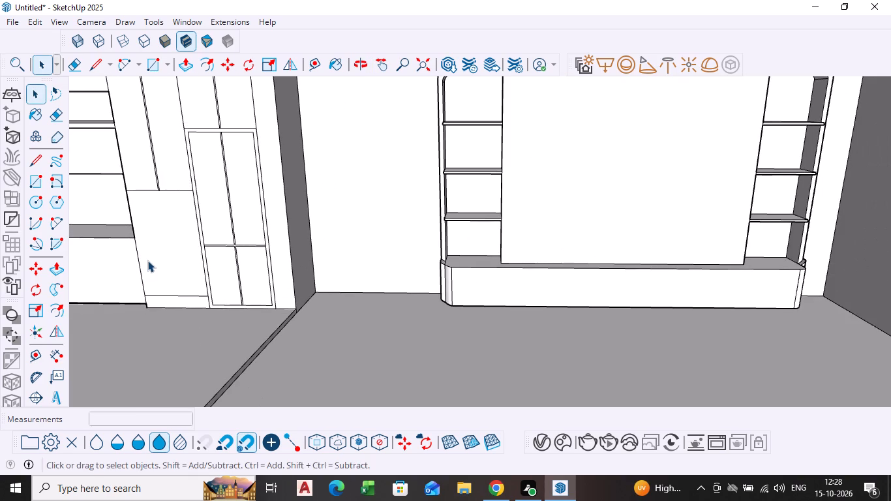
middle_click_drag(151, 241, 194, 175)
scroll(183, 178, "down", 7)
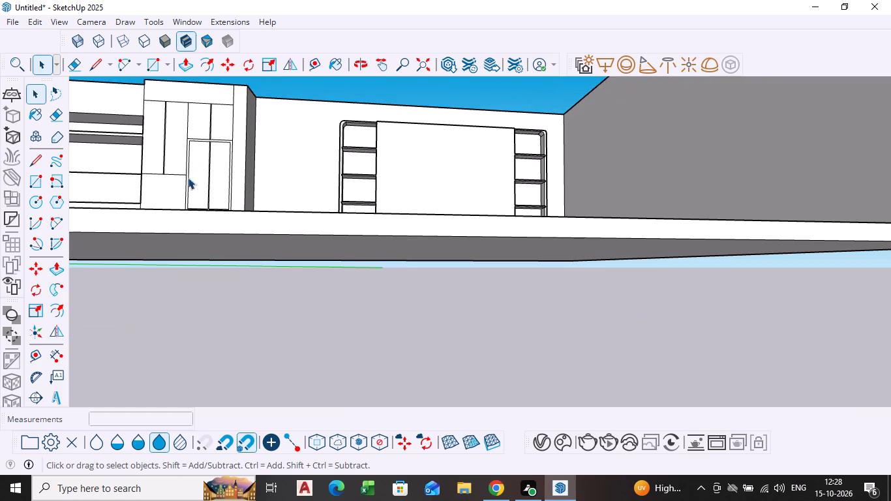
scroll(179, 140, "up", 3)
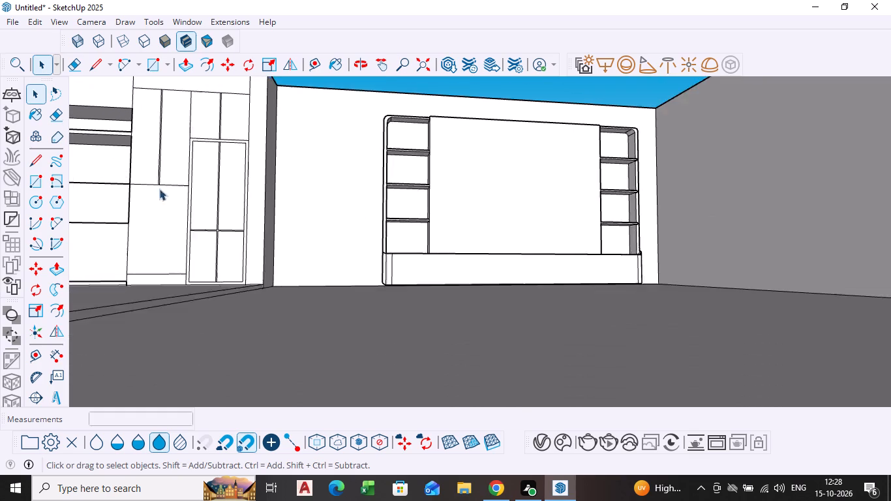
scroll(153, 204, "up", 4)
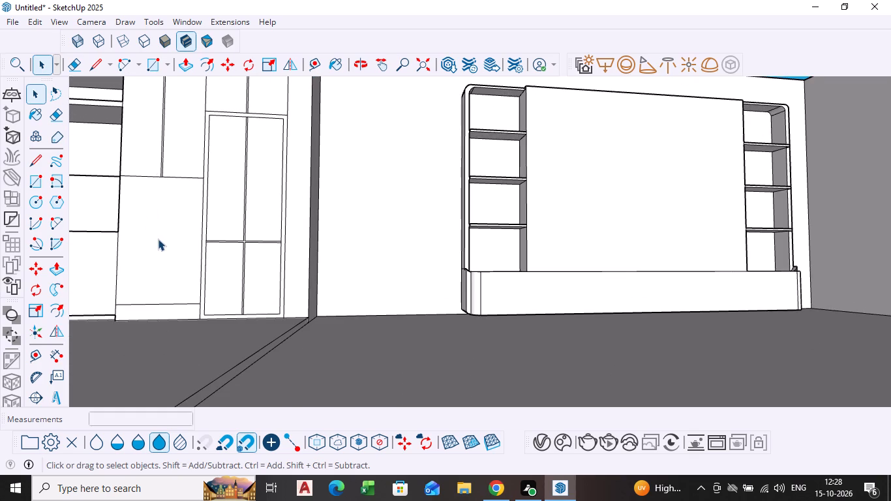
scroll(158, 239, "up", 3)
key("l")
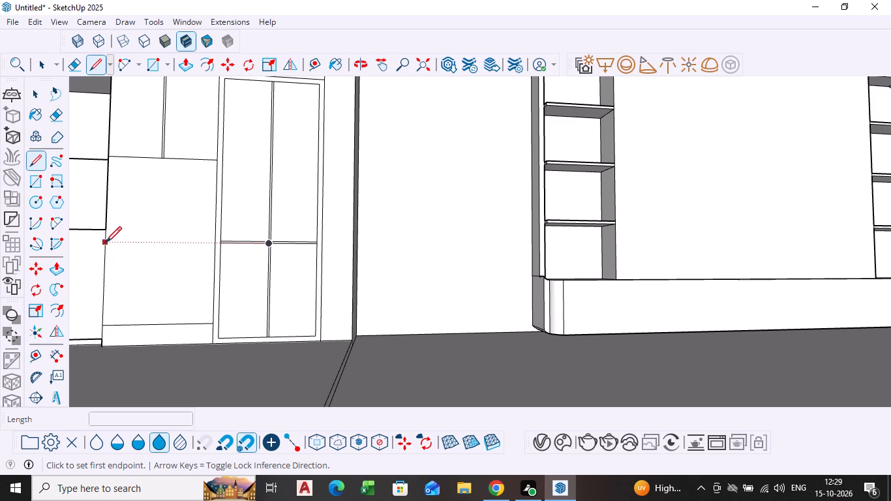
left_click(106, 244)
left_click(216, 245)
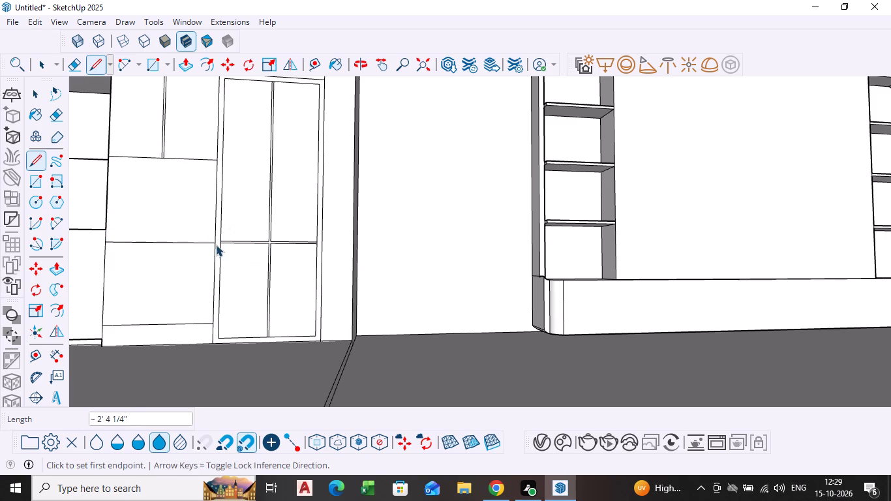
key("space")
Examine the whole room layout, from the TV unit and full-height panel to the L-shaped low cabinet.
scroll(174, 229, "down", 11)
middle_click_drag(153, 232, 226, 219, "shift")
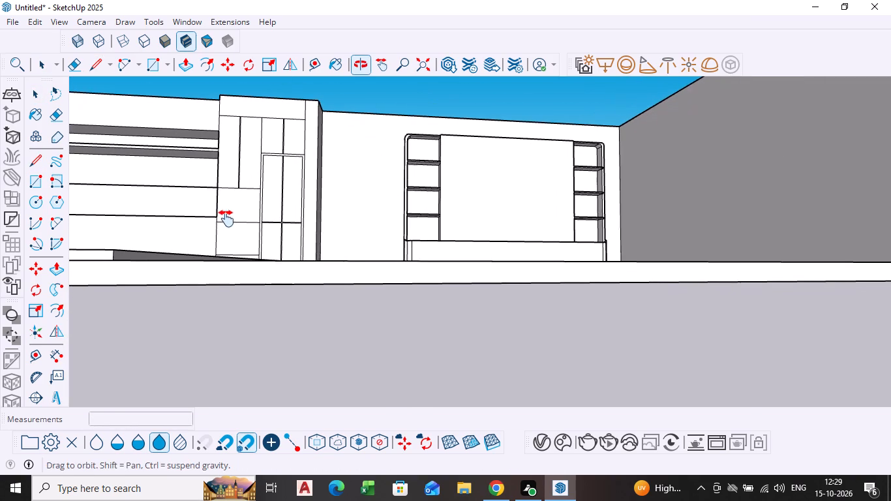
middle_click_drag(226, 219, 227, 219, "shift")
middle_click_drag(226, 220, 189, 262)
scroll(207, 250, "down", 1)
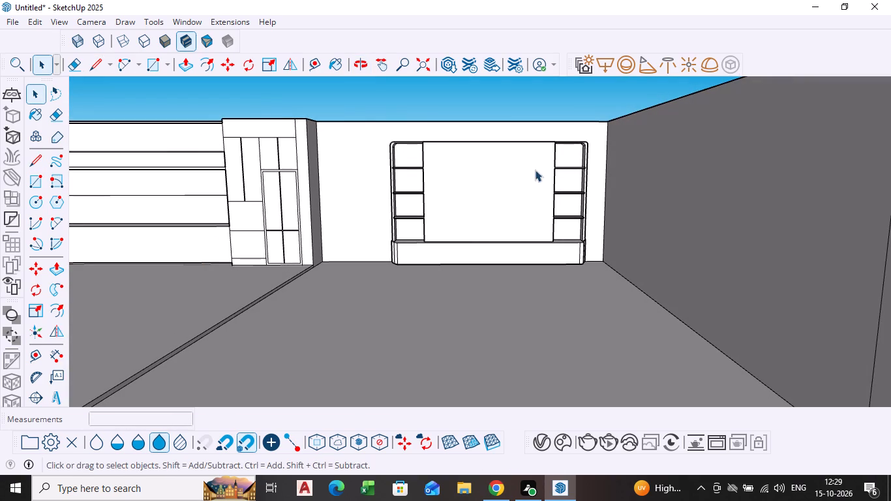
scroll(263, 191, "down", 4)
middle_click_drag(260, 191, 422, 187, "shift")
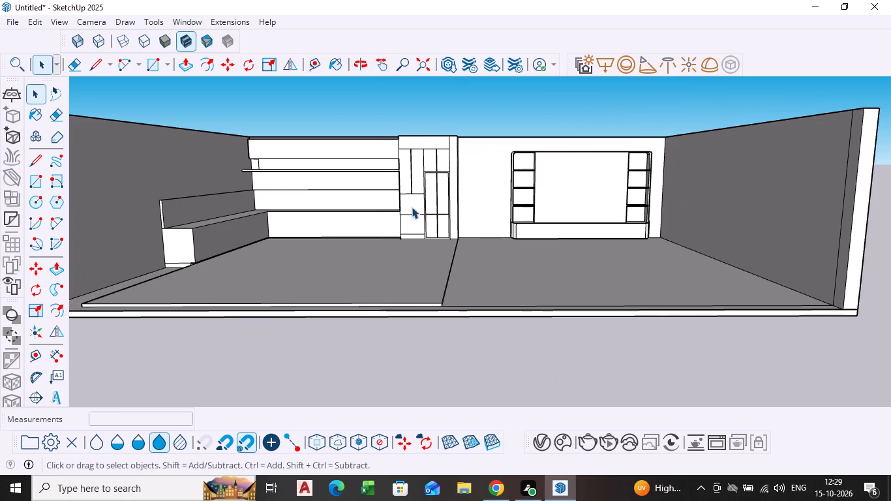
middle_click_drag(410, 207, 327, 252)
scroll(303, 167, "up", 4)
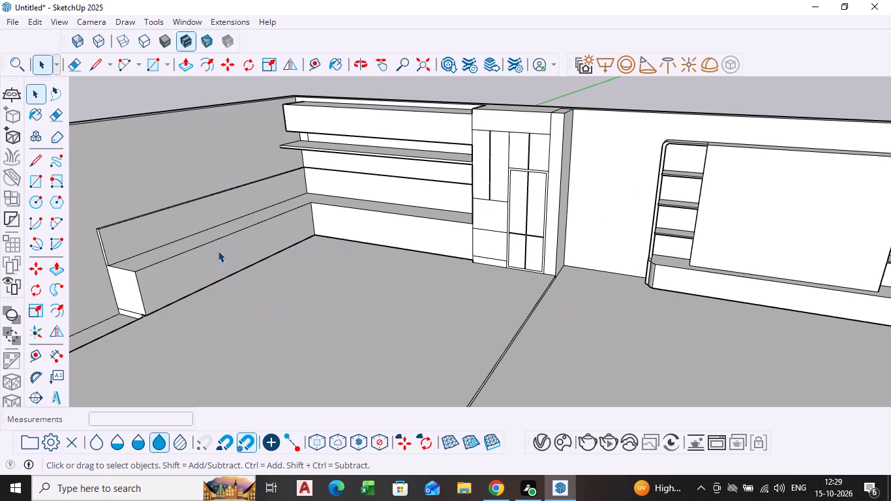
Push the raised back panel above the low cabinet's side-wall run back 2" to the wall.
scroll(239, 222, "down", 1)
middle_click_drag(238, 223, 181, 242)
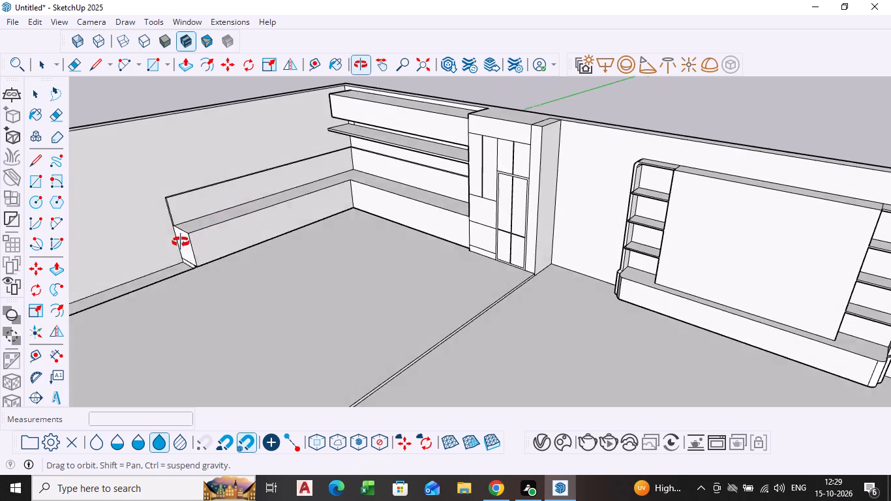
middle_click_drag(181, 242, 179, 241)
scroll(172, 207, "up", 3)
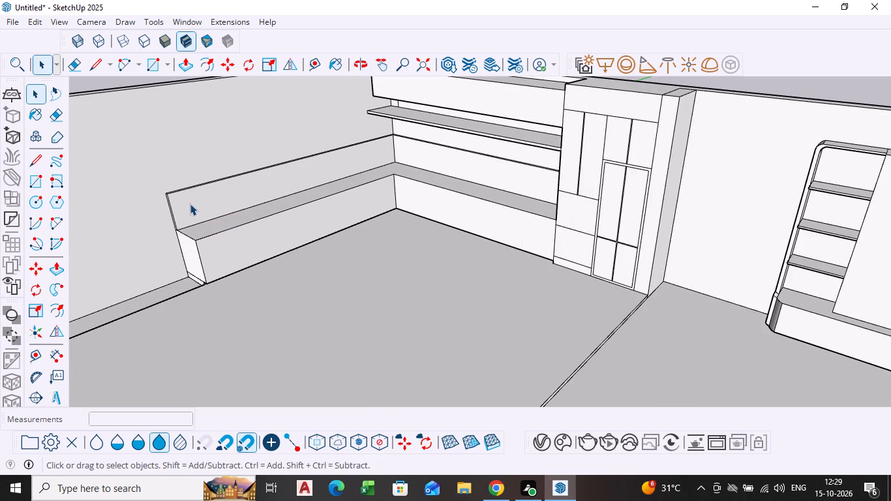
left_click(190, 203)
key("p")
left_click(190, 203)
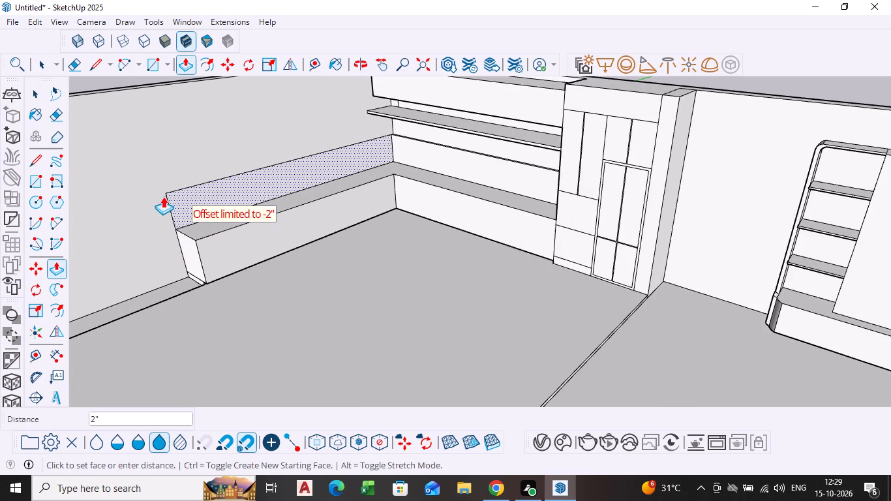
left_click(163, 196)
key("space")
Delete the leftover top and end edges of the back panel on the side wall above the low cabinet.
left_click(194, 189)
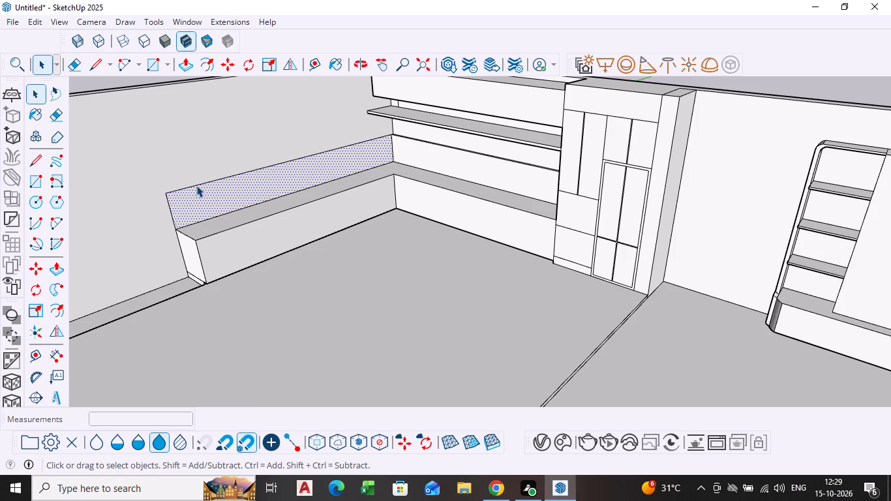
left_click(196, 185)
key("Delete")
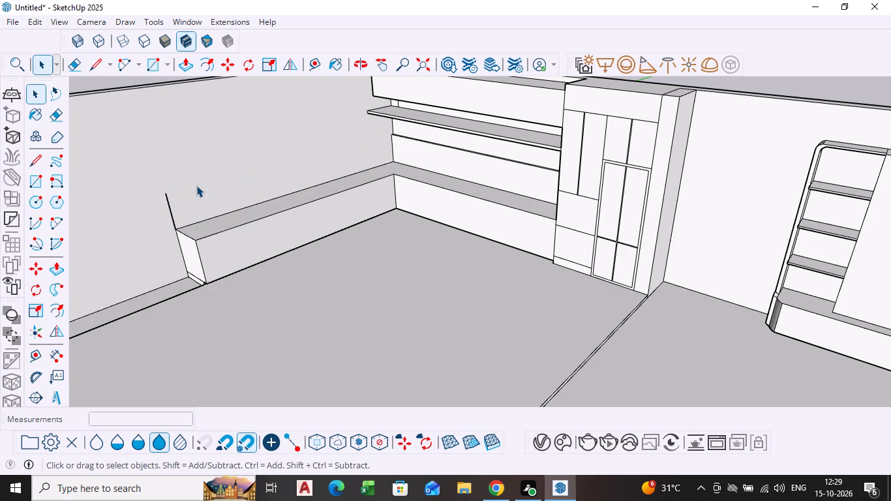
left_click(171, 217)
key("Delete")
Examine the L-shaped low cabinet and the side wall above it, along with the adjoining shelf wall.
scroll(272, 233, "down", 4)
middle_click_drag(274, 233, 326, 236)
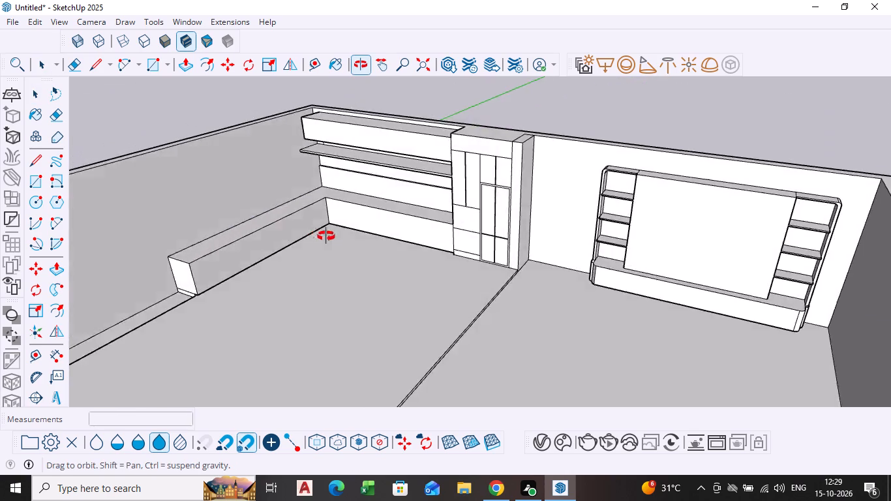
middle_click_drag(326, 236, 309, 213)
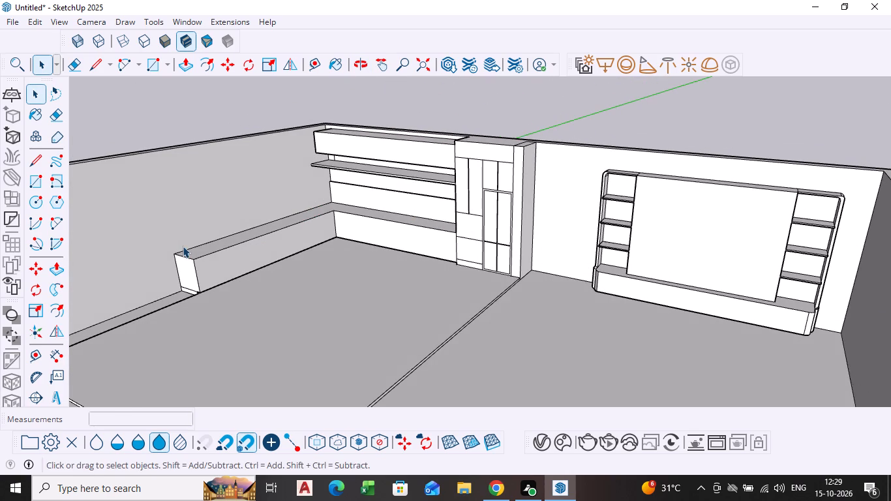
scroll(183, 246, "up", 3)
scroll(297, 232, "up", 3)
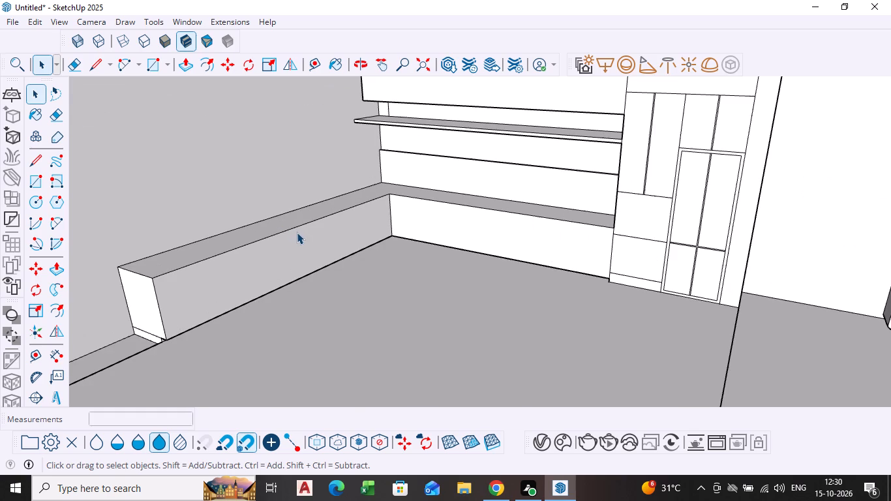
scroll(297, 232, "down", 2)
middle_click_drag(293, 240, 238, 273, "shift")
scroll(177, 266, "up", 3)
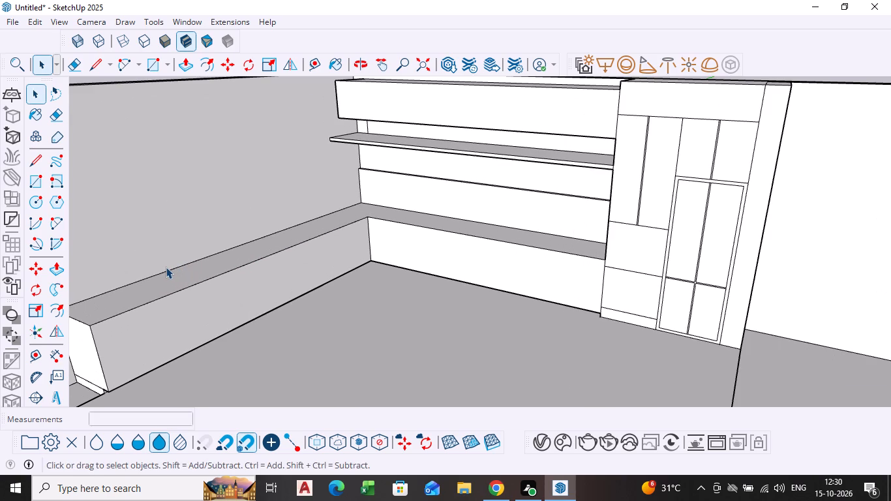
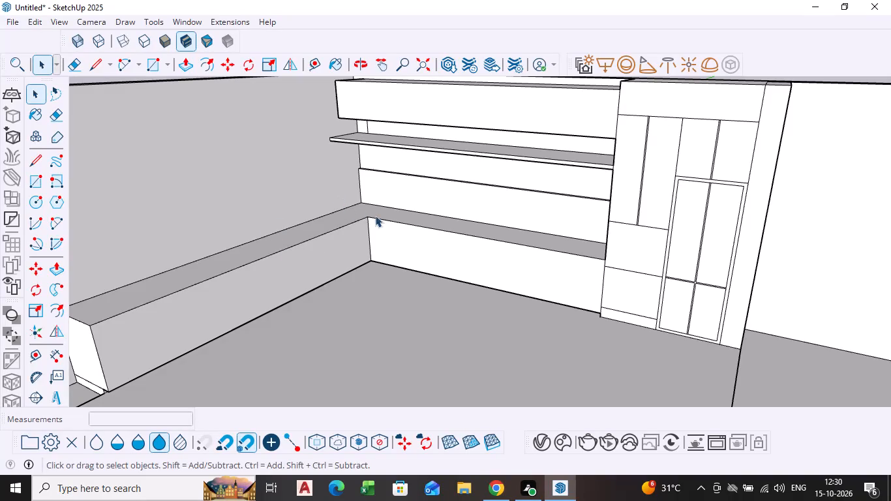
Draw a rectangle about 6' 1" by 4' 8" on the side wall, just above the low cabinet's side-wall run.
middle_click_drag(254, 249, 232, 258)
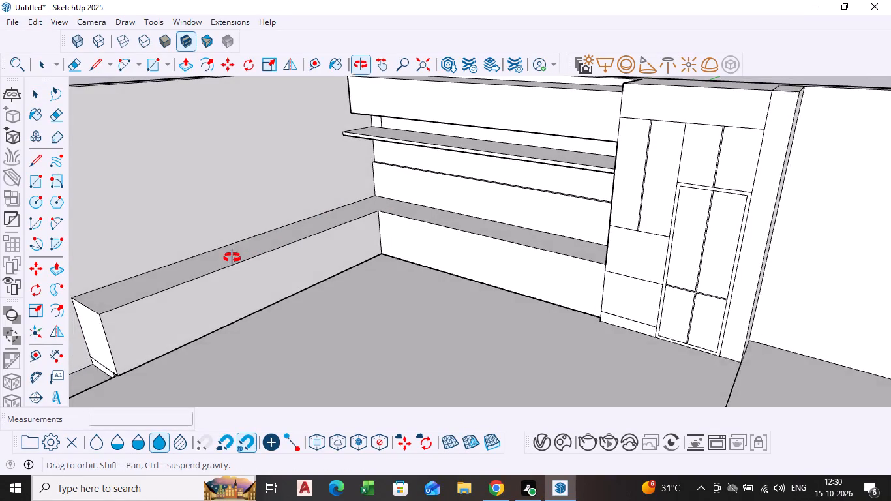
middle_click_drag(232, 258, 217, 260)
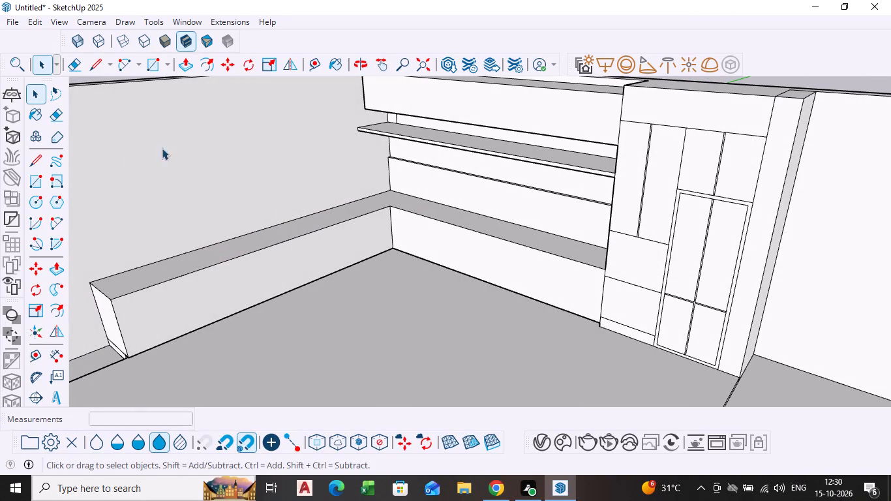
scroll(331, 211, "down", 3)
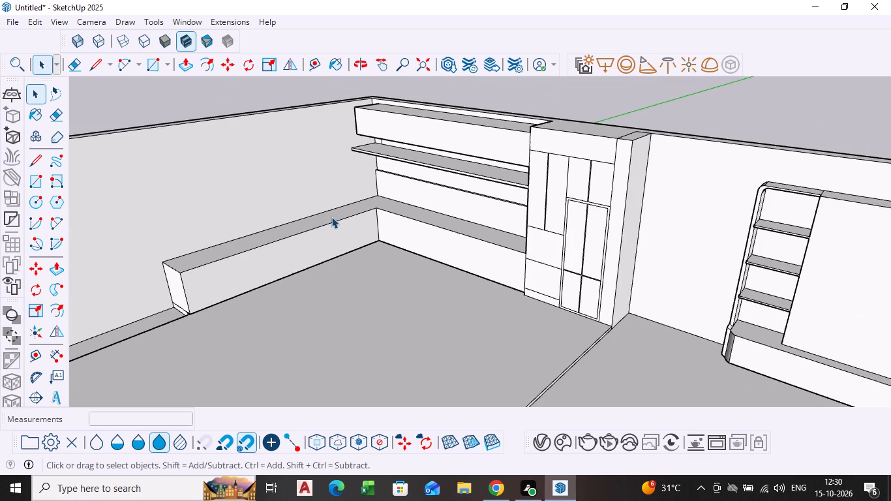
left_click(40, 185)
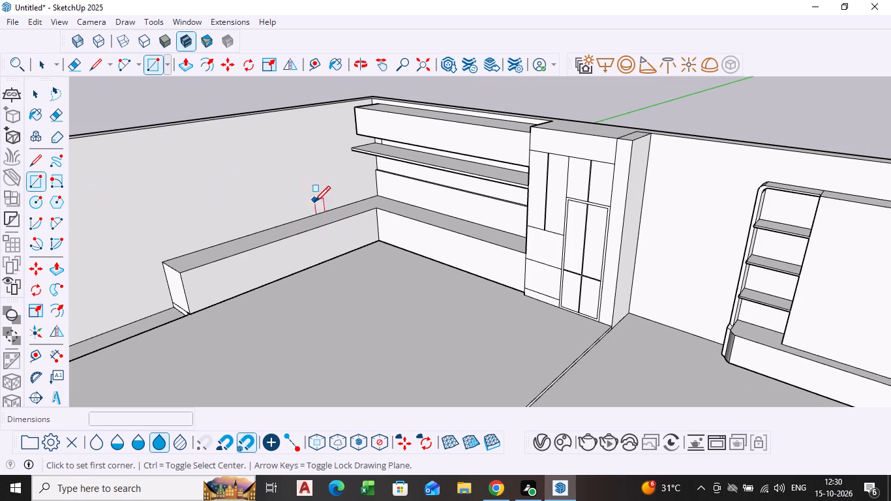
left_click(230, 239)
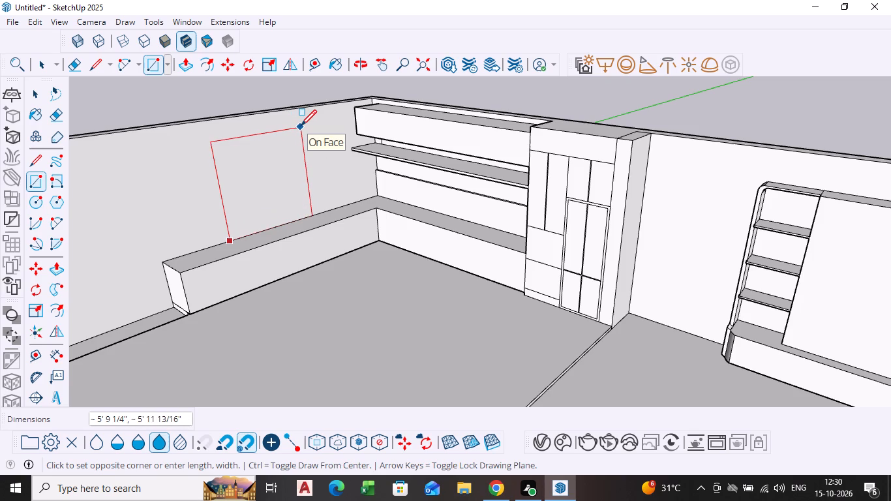
key("ctrl+z")
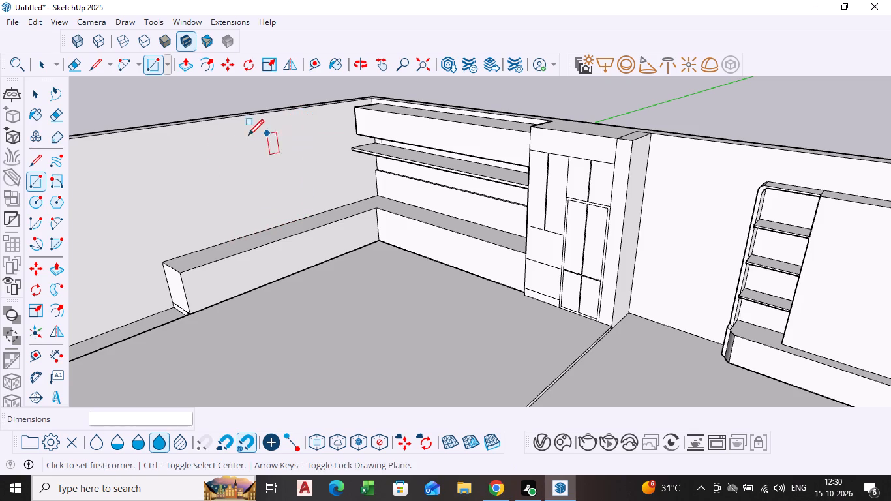
left_click(182, 155)
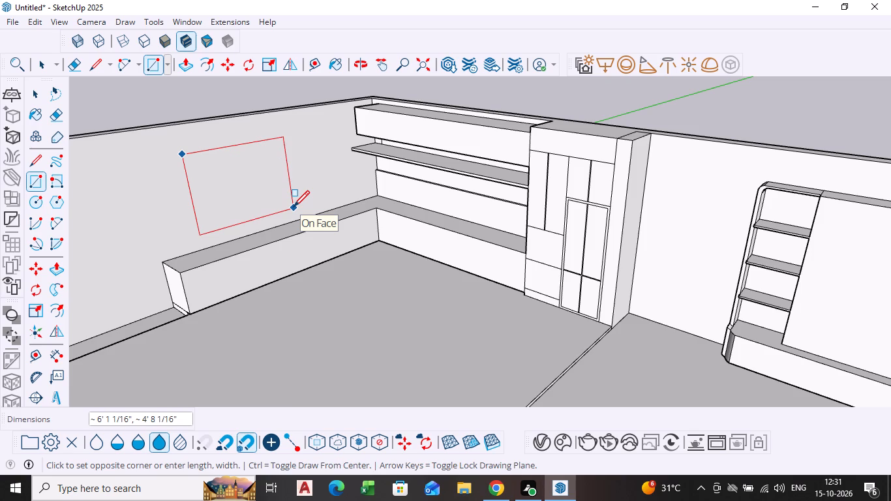
left_click(294, 208)
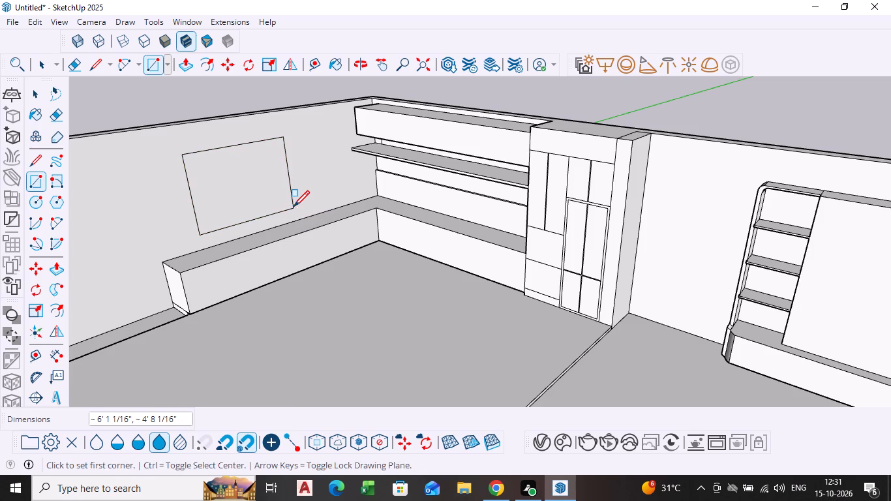
key("space")
Push the rectangle 9" through the side wall above the low cabinet to cut a window opening.
scroll(249, 216, "down", 1)
middle_click_drag(249, 217, 321, 228)
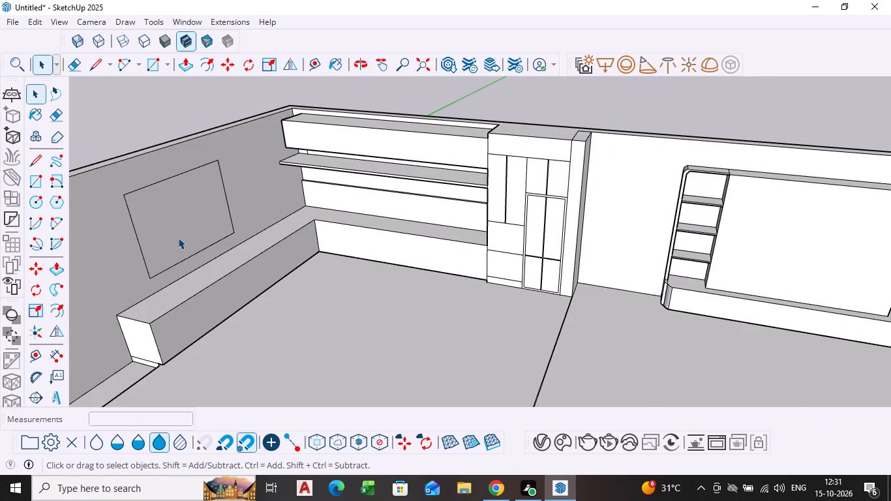
left_click(181, 235)
key("p")
left_click(181, 235)
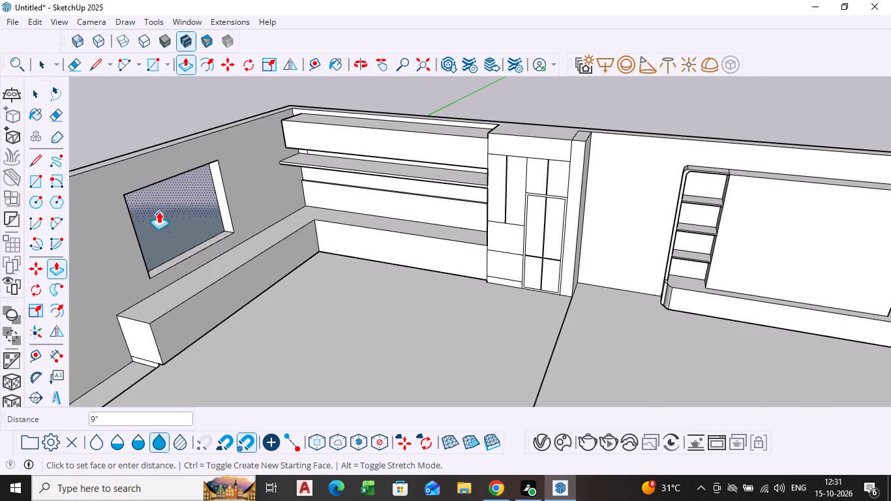
left_click(152, 196)
middle_click(162, 227)
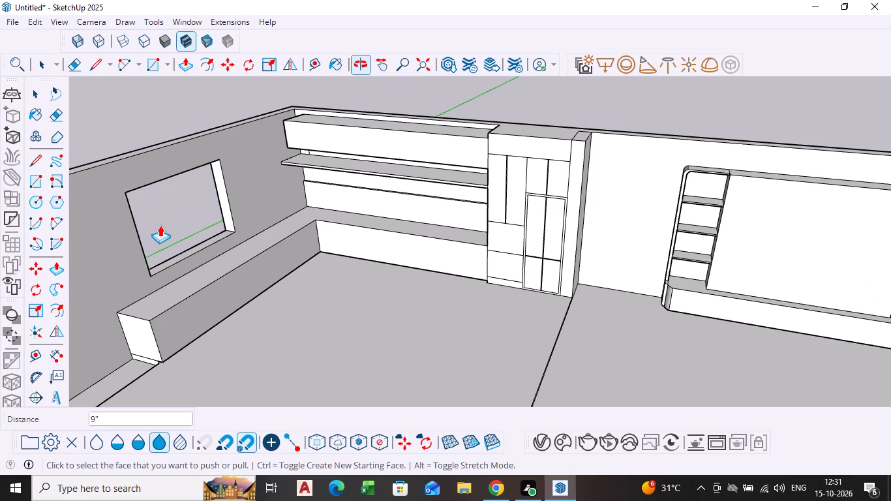
scroll(264, 316, "down", 3)
middle_click_drag(252, 313, 317, 297)
scroll(199, 305, "up", 4)
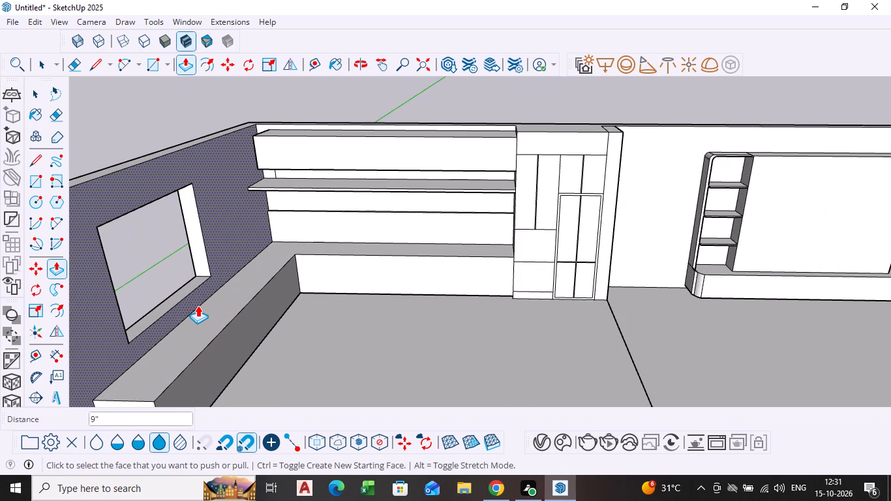
key("space")
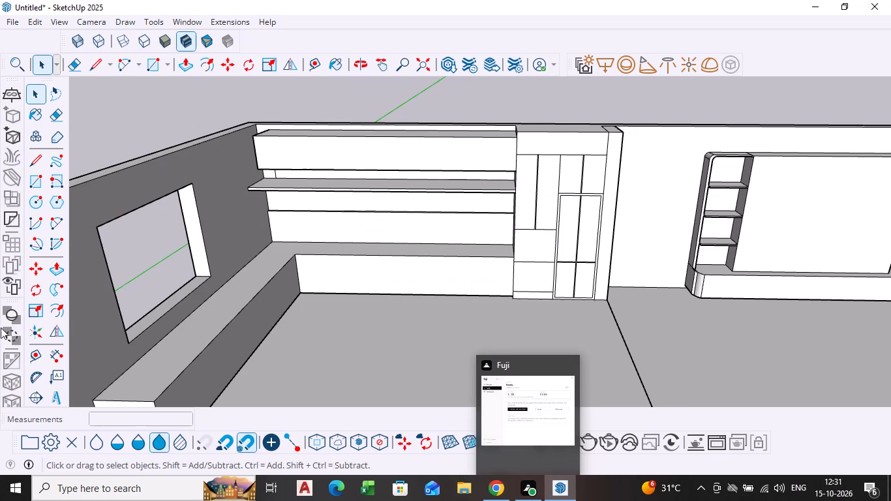
Examine the room's interior, including the side-wall window opening, the L-shaped low cabinet and the full-height compartment panel.
scroll(312, 301, "down", 3)
middle_click_drag(310, 301, 286, 197, "shift")
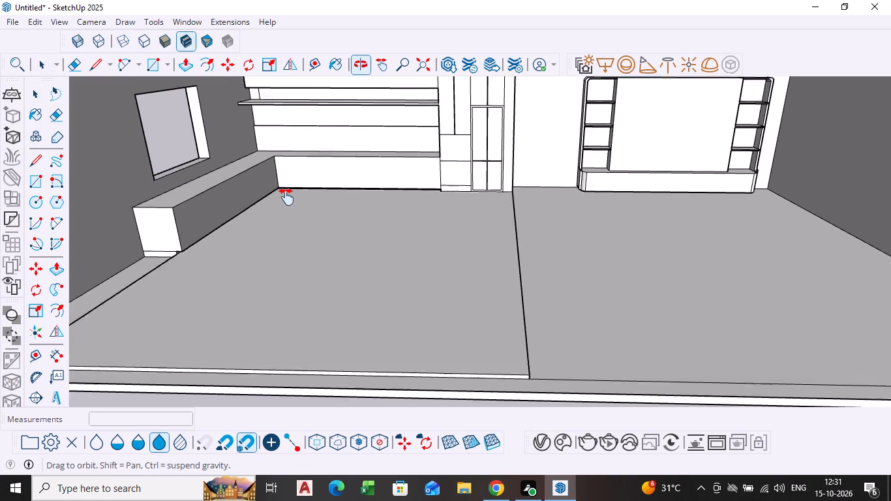
middle_click_drag(286, 197, 292, 228, "shift")
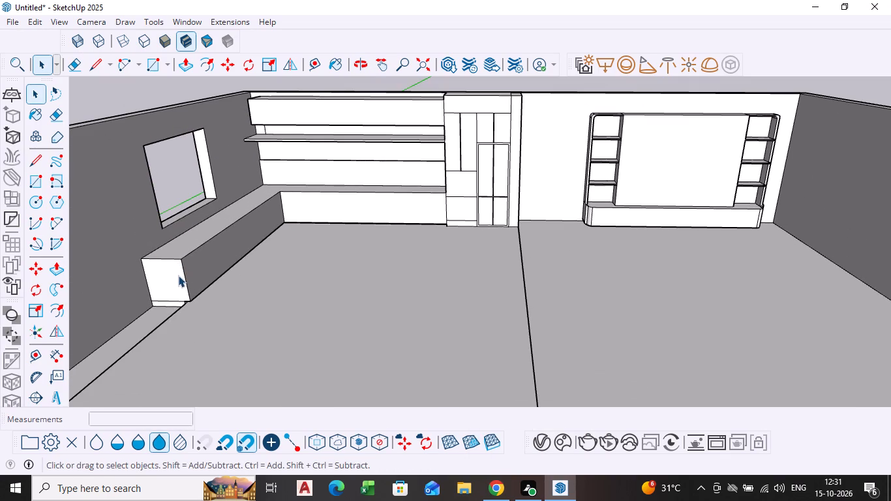
scroll(178, 275, "down", 1)
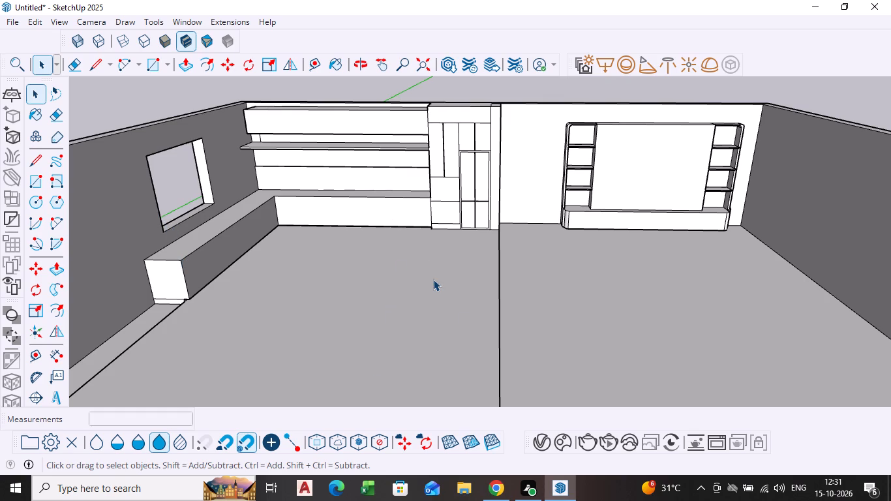
scroll(427, 304, "down", 1)
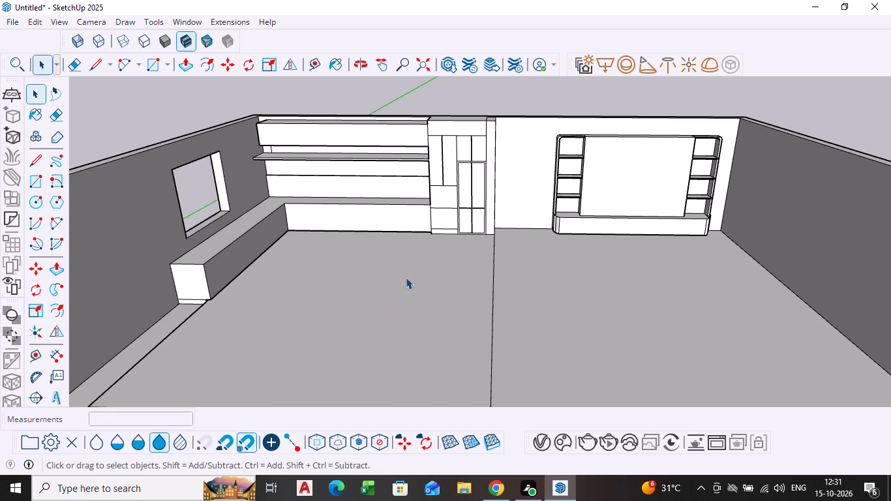
scroll(487, 157, "up", 12)
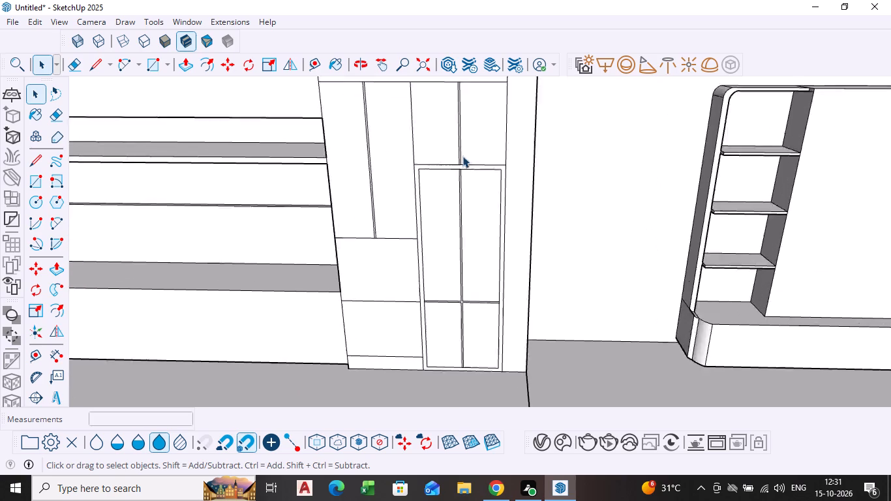
scroll(462, 156, "up", 10)
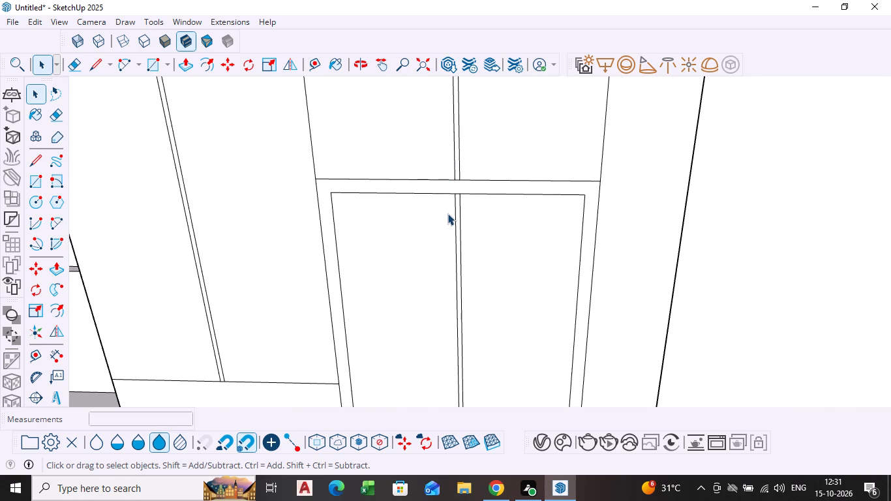
scroll(407, 203, "down", 5)
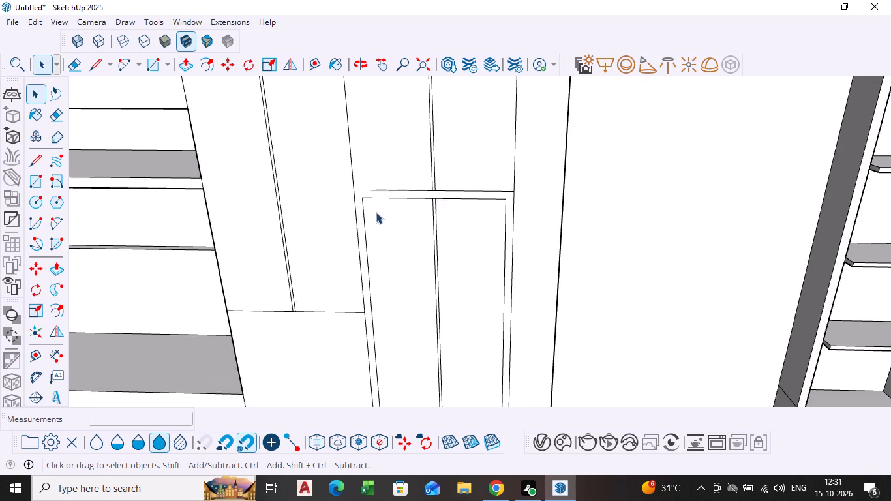
scroll(376, 212, "down", 18)
middle_click_drag(305, 309, 391, 261, "shift")
scroll(391, 261, "down", 1)
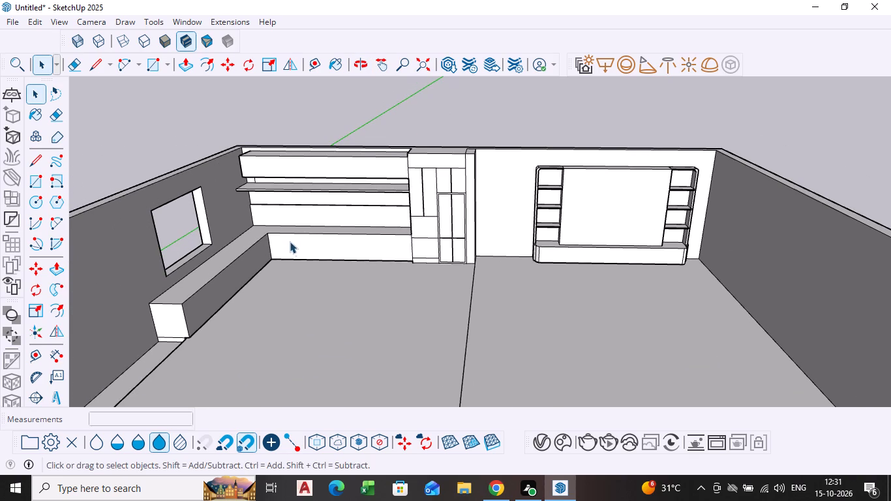
scroll(288, 230, "up", 4)
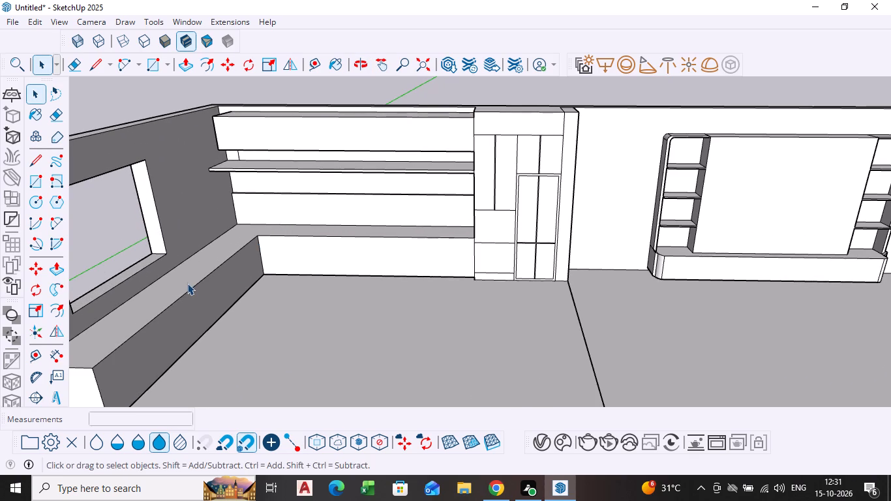
scroll(188, 283, "down", 6)
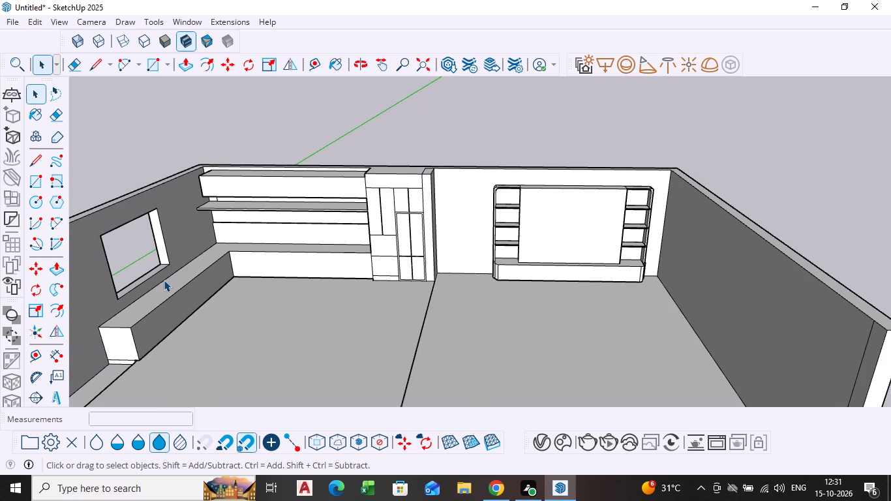
middle_click_drag(160, 285, 205, 281, "shift")
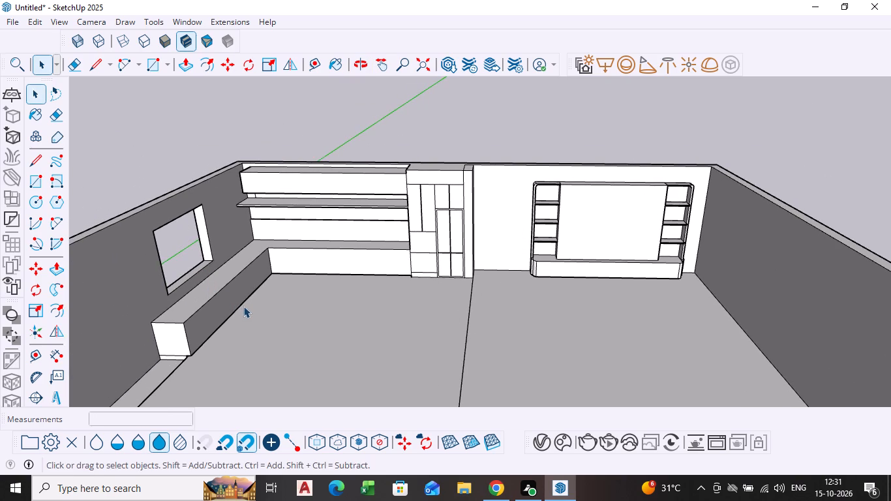
Examine the whole room from its open front, including the floor slab's edges near the low cabinet and the side walls.
scroll(203, 328, "down", 1)
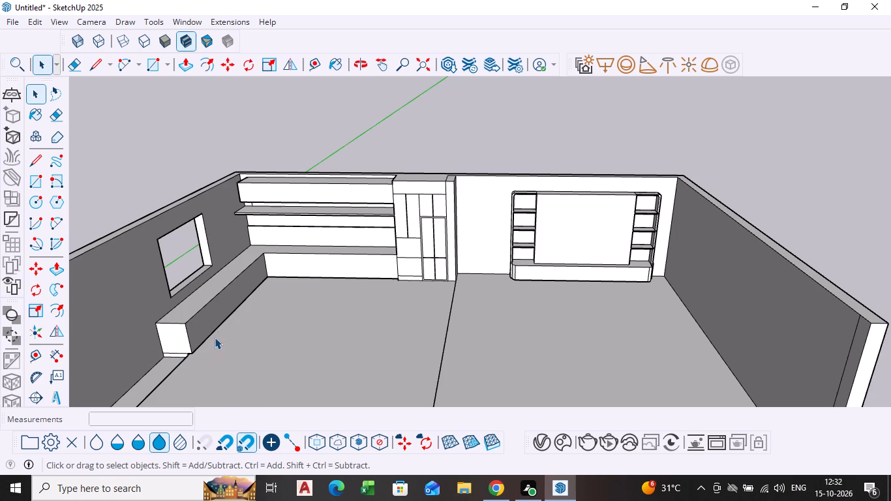
scroll(222, 317, "down", 2)
middle_click_drag(226, 316, 345, 241, "shift")
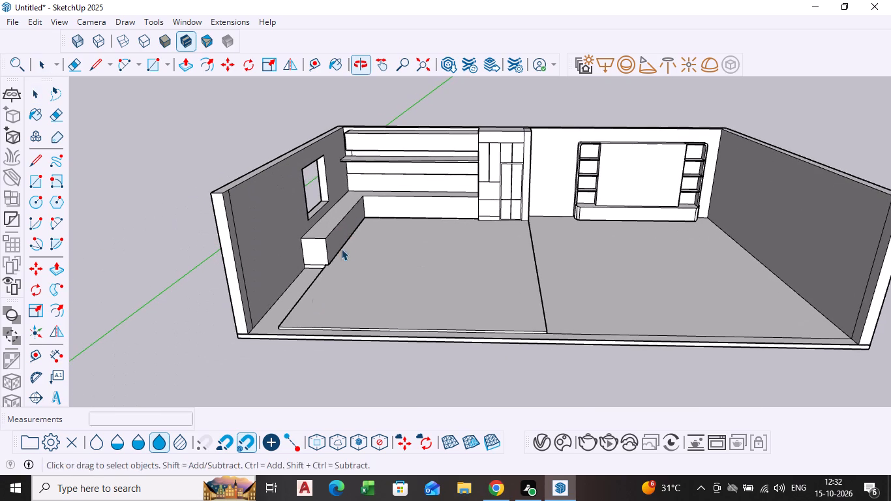
middle_click_drag(310, 300, 267, 327)
scroll(279, 292, "up", 1)
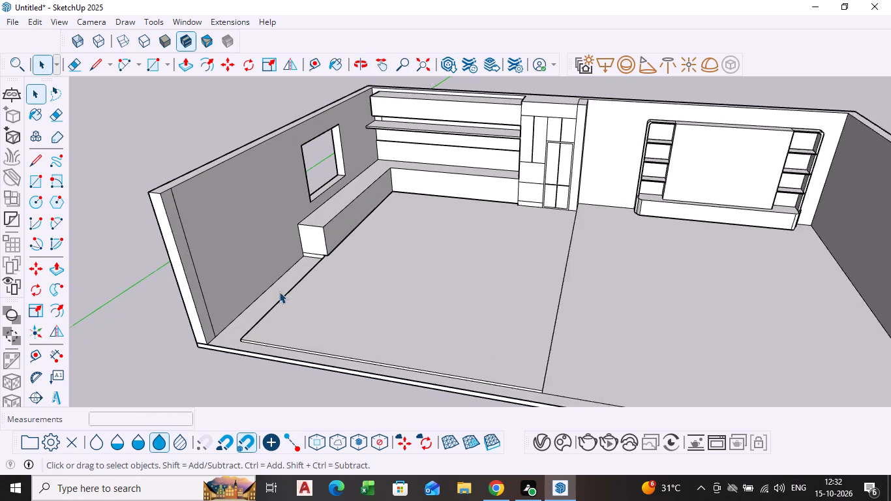
scroll(279, 292, "up", 2)
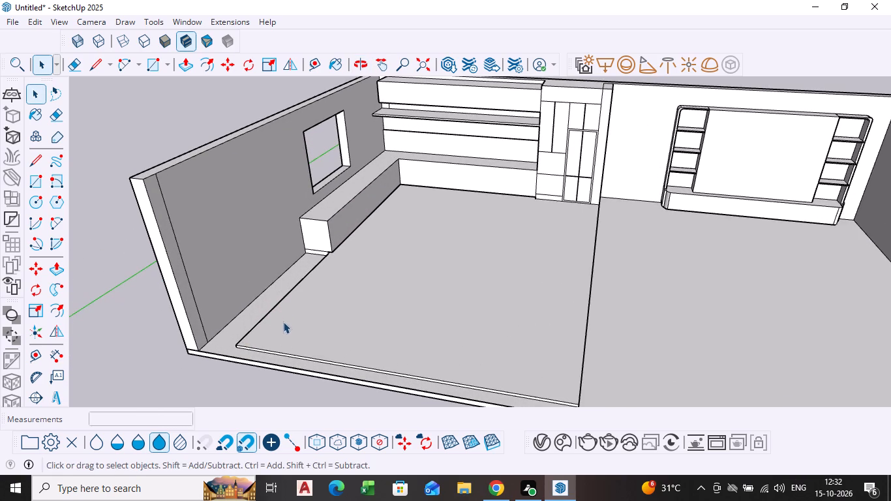
middle_click_drag(283, 322, 333, 296)
scroll(283, 322, "down", 1)
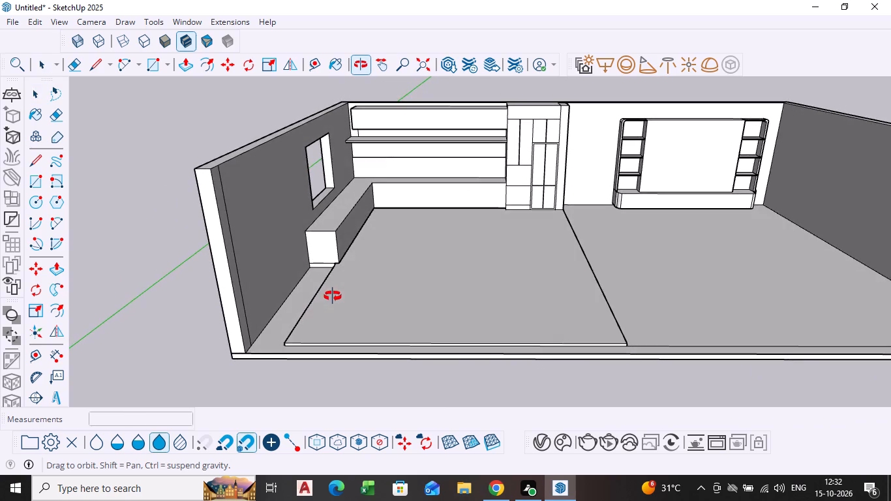
middle_click_drag(333, 296, 340, 276)
scroll(286, 304, "up", 4)
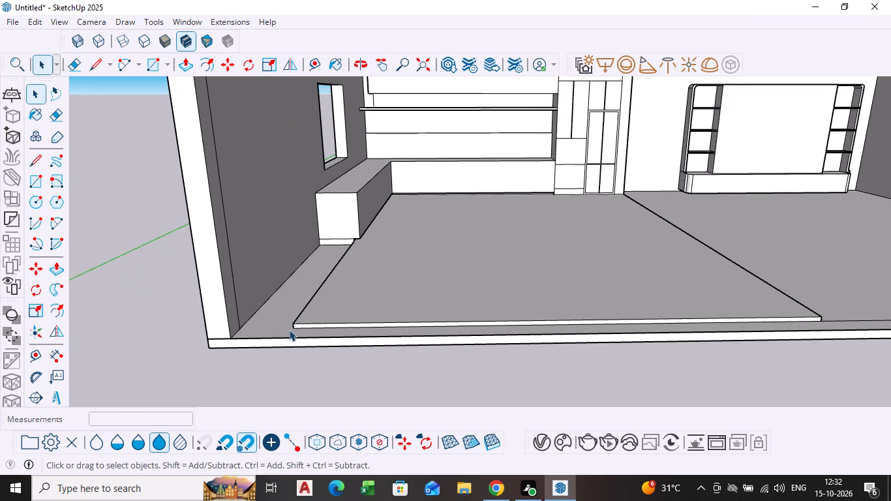
middle_click_drag(289, 329, 329, 341)
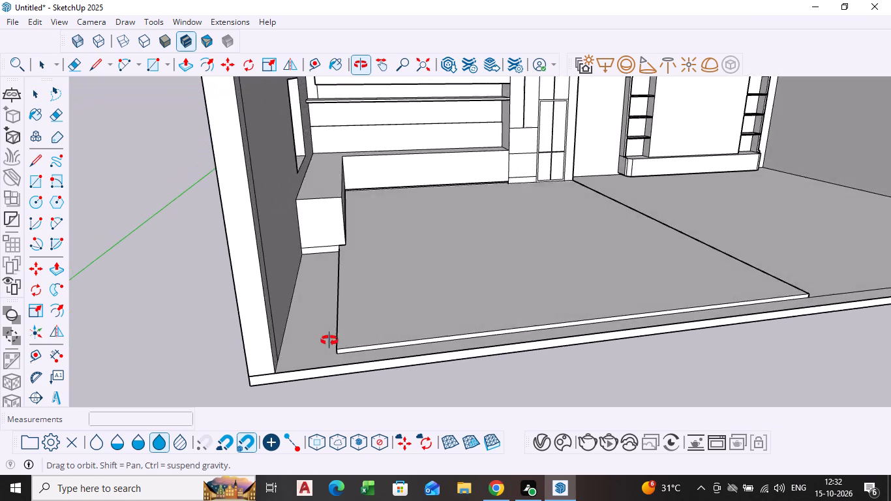
middle_click_drag(329, 341, 325, 341)
scroll(354, 328, "down", 6)
middle_click_drag(462, 297, 260, 312, "shift")
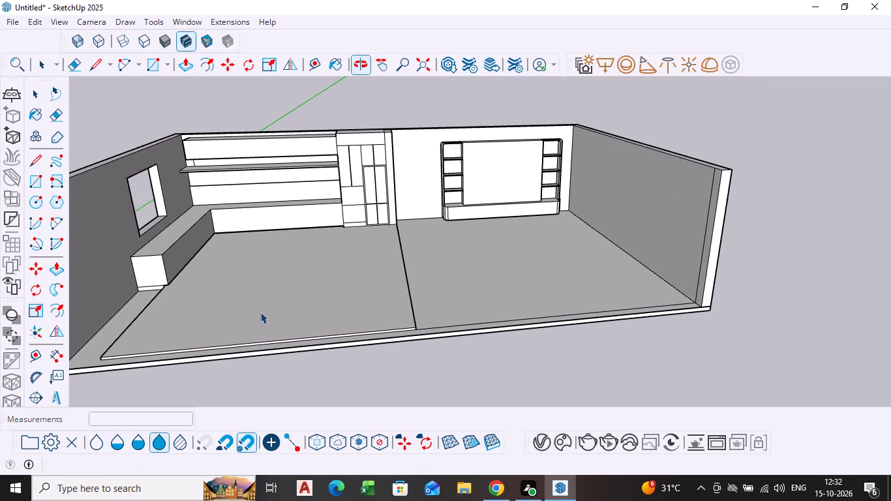
middle_click_drag(302, 319, 220, 301)
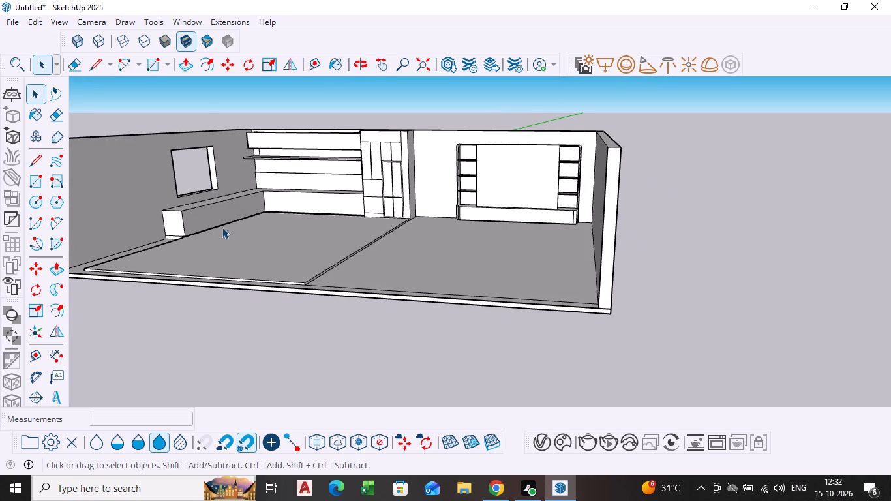
scroll(222, 227, "down", 1)
middle_click_drag(200, 237, 285, 282)
scroll(200, 237, "down", 1)
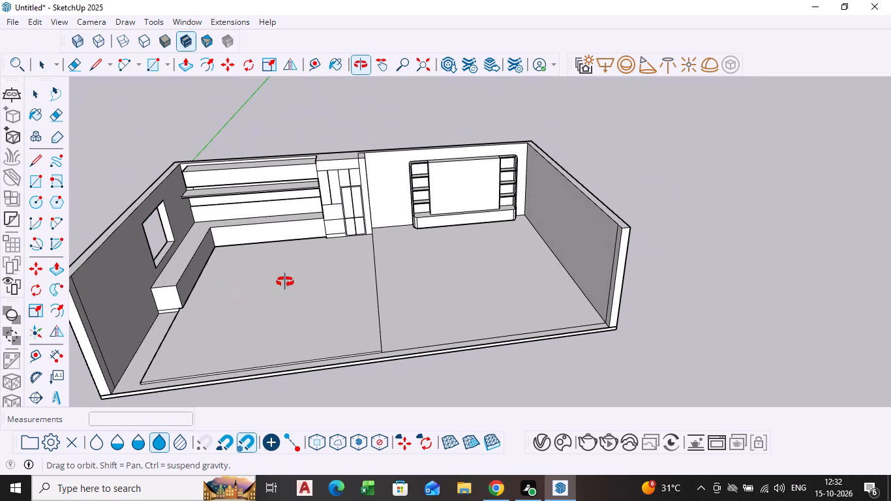
middle_click_drag(285, 282, 291, 284)
middle_click_drag(134, 365, 153, 334)
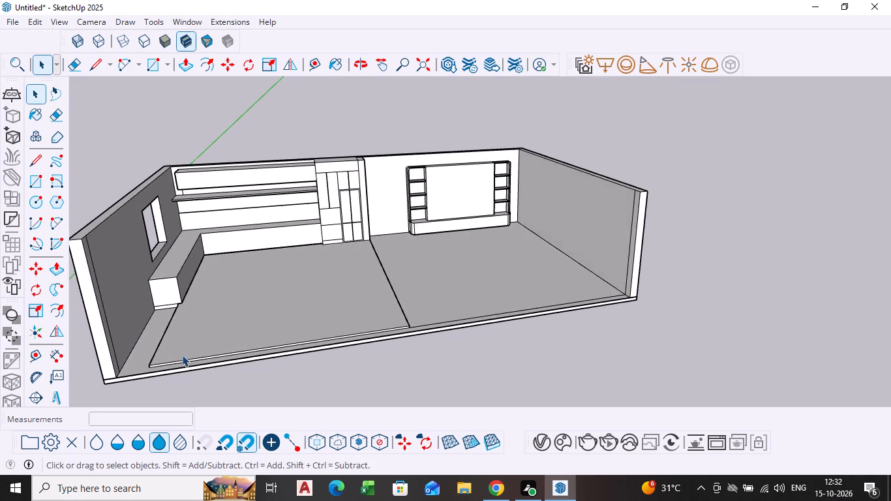
Push the raised floor panel beside the L-shaped low cabinet down 2" so it is flush with the surrounding floor.
scroll(182, 355, "up", 3)
middle_click_drag(183, 357, 183, 371)
scroll(183, 371, "up", 5)
scroll(183, 371, "down", 1)
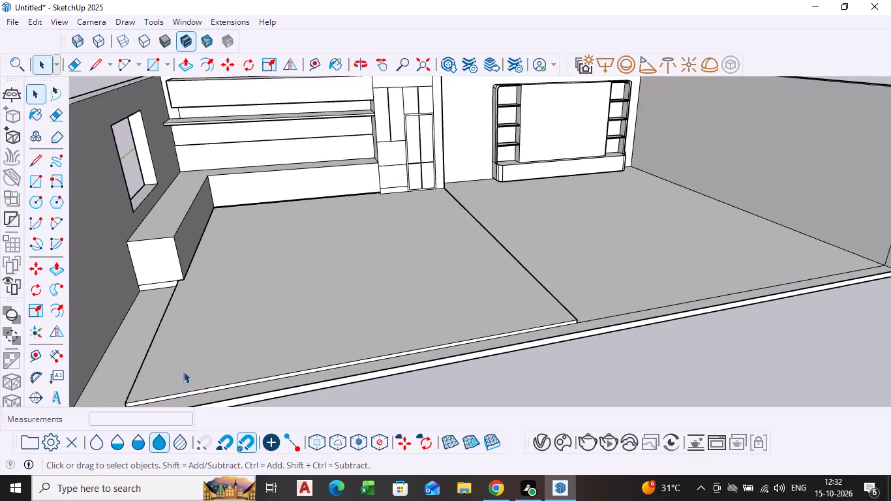
scroll(183, 371, "down", 2)
middle_click_drag(183, 371, 175, 317, "shift")
scroll(175, 317, "up", 1, "shift")
left_click(187, 320)
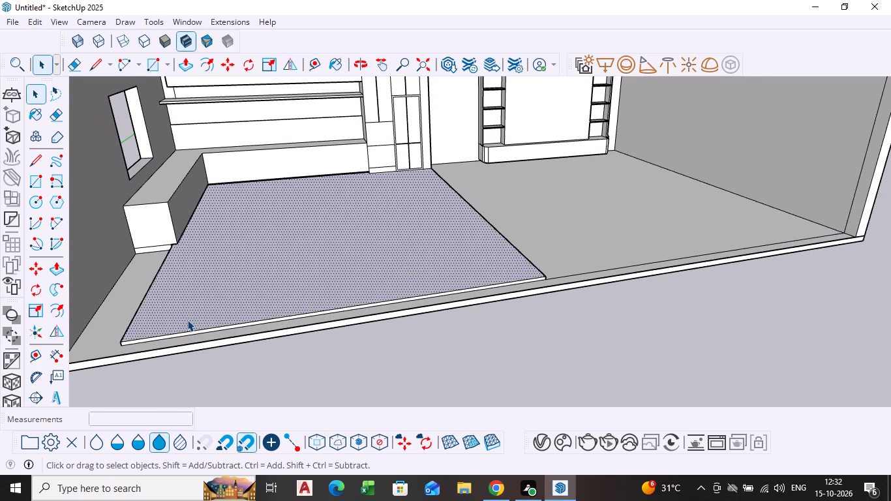
key("p")
left_click(187, 320)
left_click(185, 333)
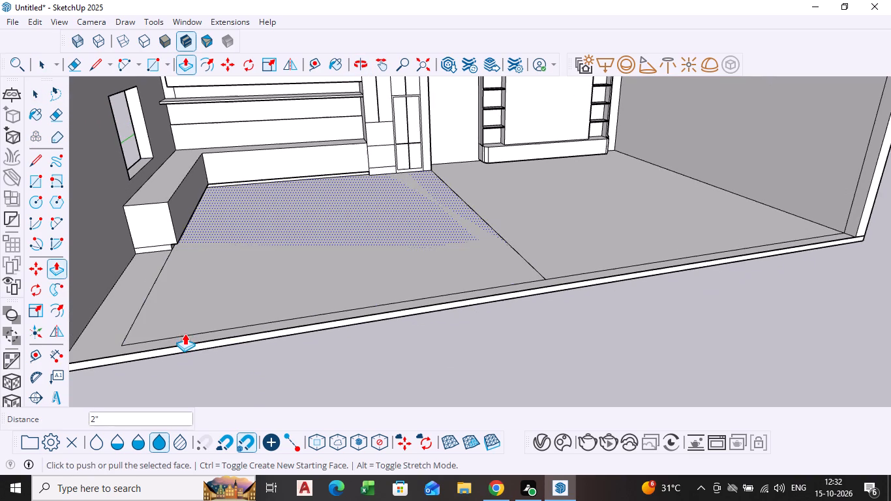
key("space")
Delete the edge dividing the floor, along with the merged floor face lying over the slab.
scroll(213, 332, "down", 3)
middle_click_drag(213, 332, 184, 359)
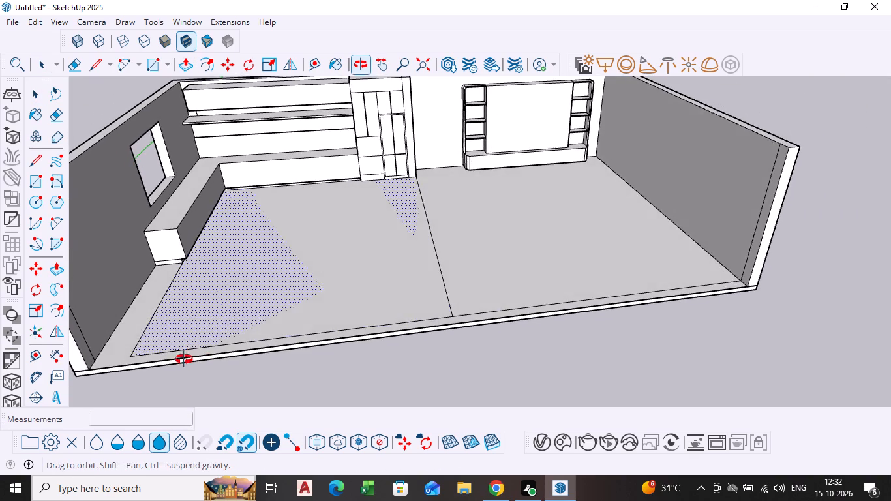
middle_click_drag(184, 359, 184, 360)
scroll(365, 283, "up", 4)
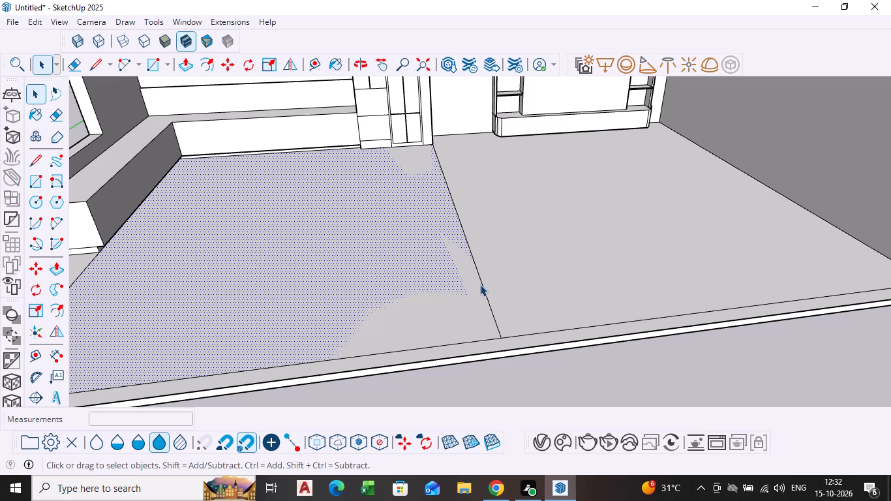
left_click(487, 299)
key("Delete")
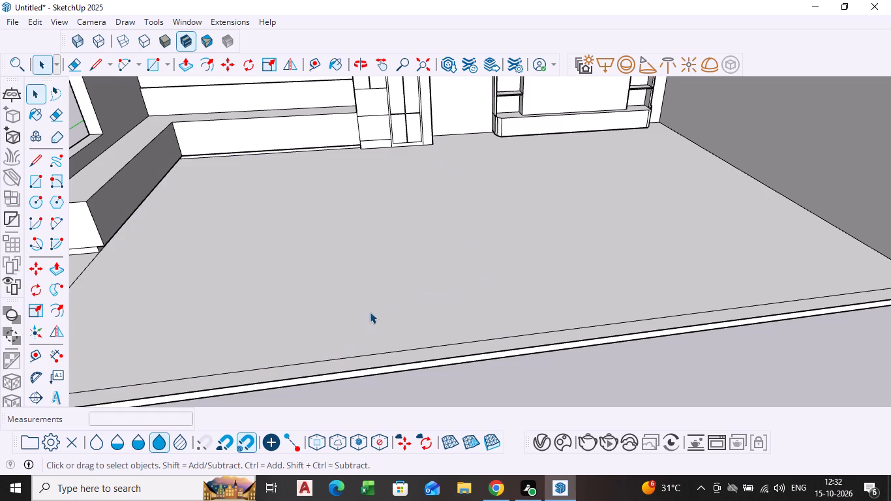
left_click(342, 314)
scroll(299, 314, "down", 1)
middle_click_drag(299, 314, 259, 300)
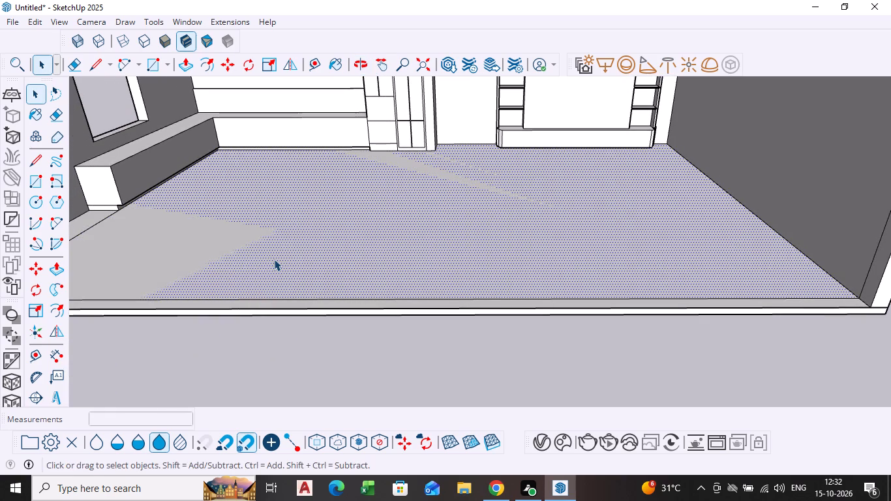
key("Delete")
Draw a 10' vertical line up the side wall, between the low cabinet's end and the room's open front.
middle_click_drag(277, 255, 440, 233)
scroll(282, 250, "down", 1)
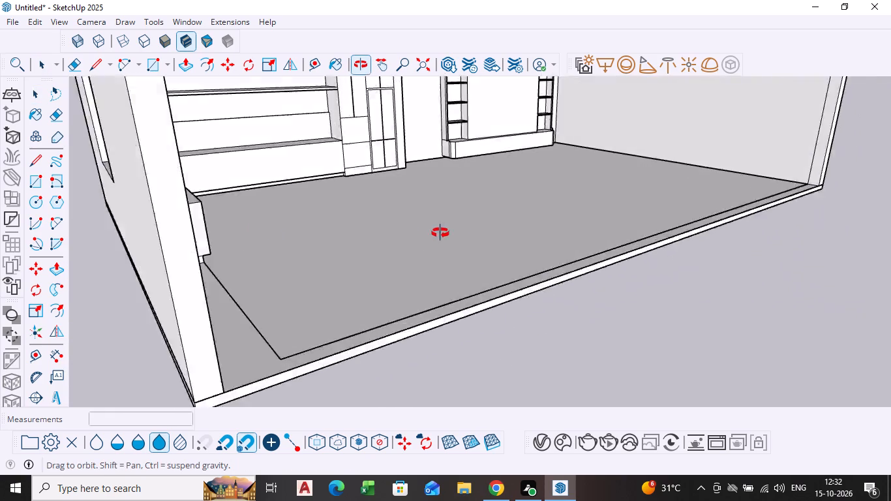
middle_click_drag(440, 233, 203, 288)
scroll(457, 233, "down", 1)
scroll(166, 228, "up", 3)
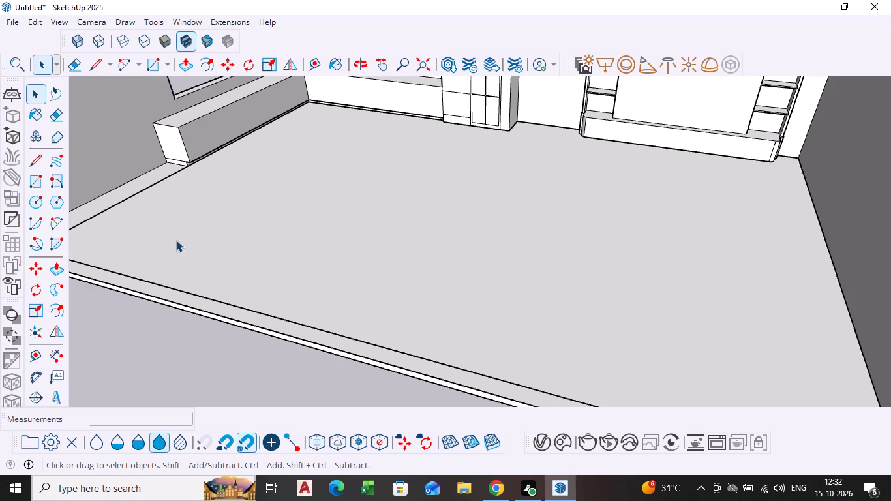
scroll(179, 246, "down", 8)
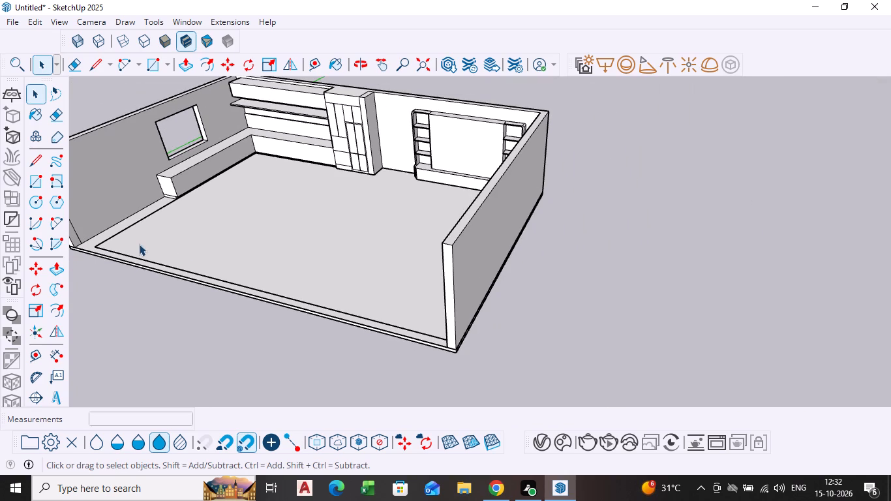
middle_click_drag(138, 245, 159, 258, "shift")
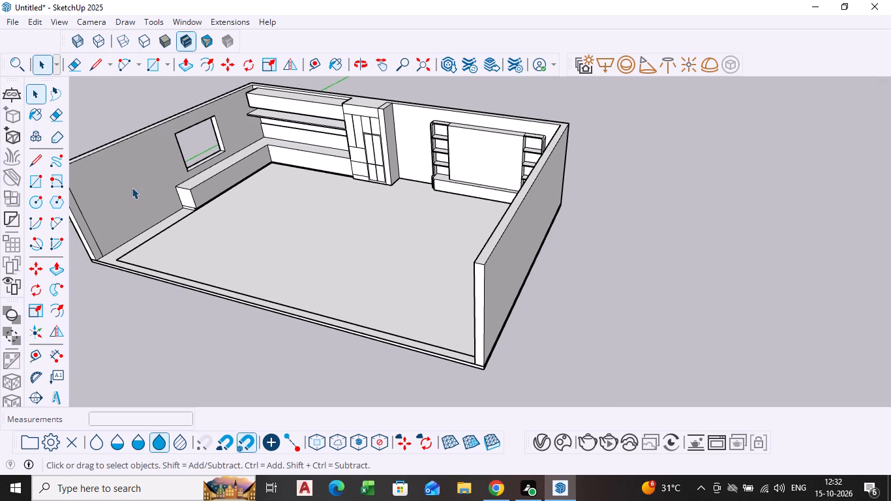
scroll(160, 220, "up", 4)
key("l")
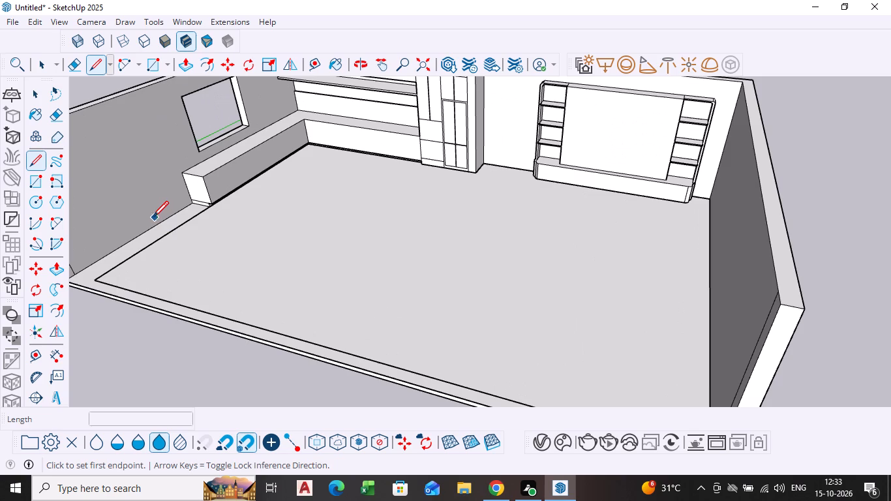
left_click_drag(155, 226, 154, 215)
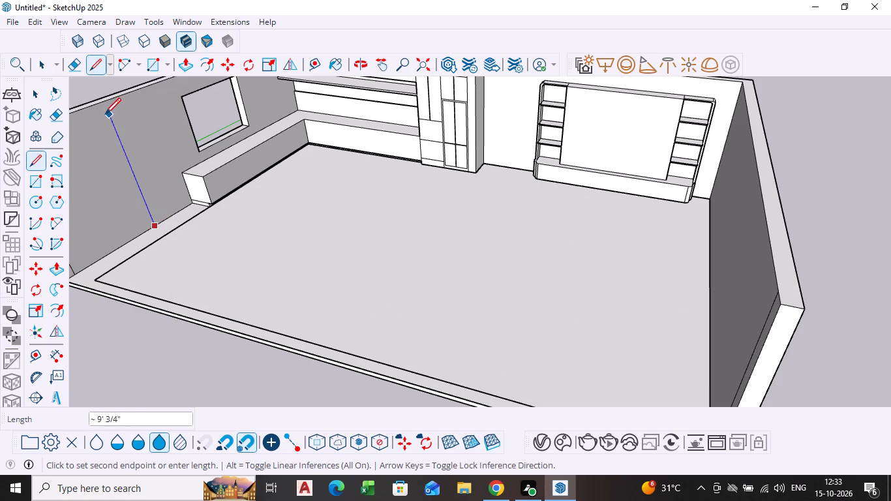
left_click(108, 104)
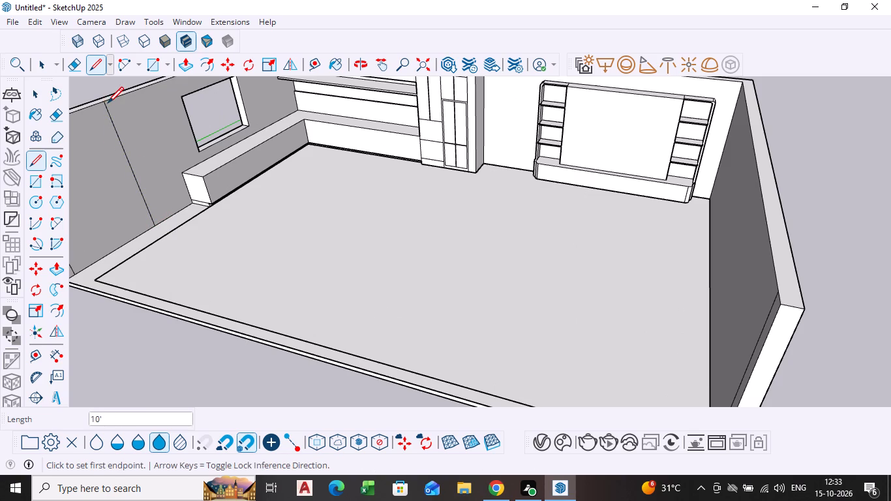
key("space")
Pull the side-wall section between the new line and the open front slightly into the room as a raised panel.
left_click(95, 220)
scroll(97, 224, "down", 4)
middle_click_drag(123, 222, 243, 198, "shift")
left_click(232, 202)
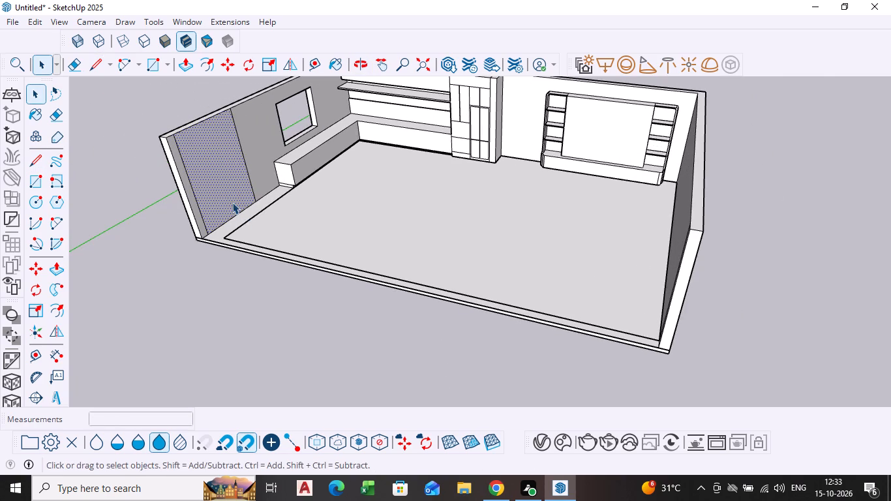
scroll(236, 203, "up", 4)
key("p")
left_click(236, 203)
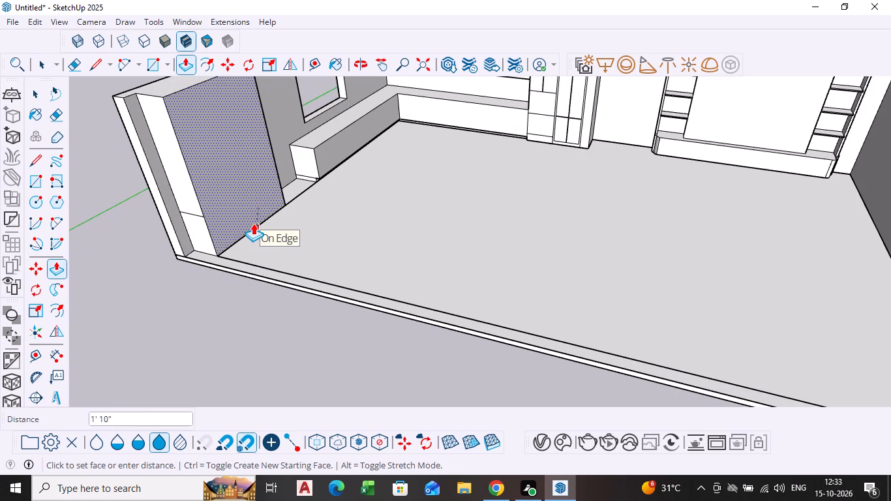
scroll(253, 223, "up", 3)
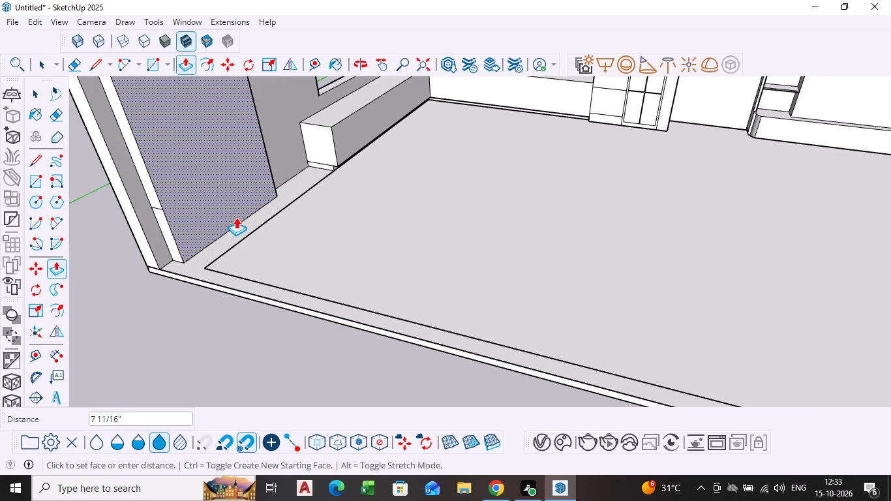
left_click(234, 213)
key("space")
Delete the stray short edge across the narrow front side of the raised wall panel.
scroll(150, 219, "up", 4)
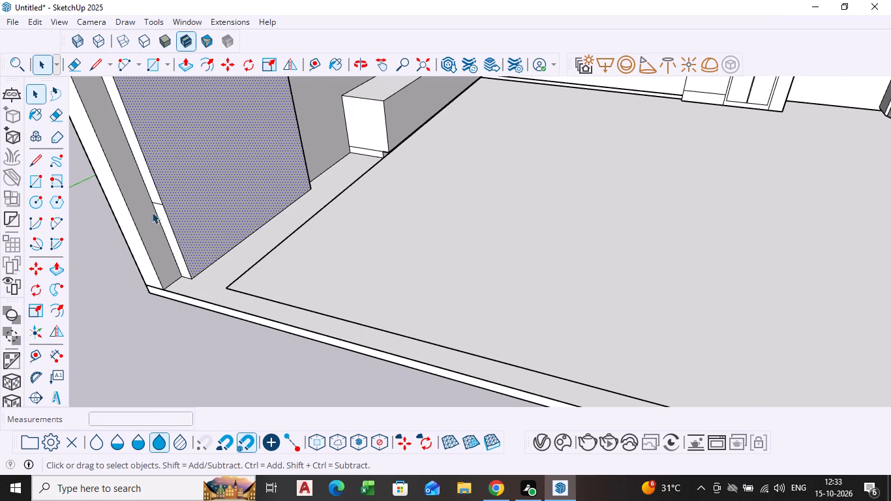
left_click(157, 205)
key("Home")
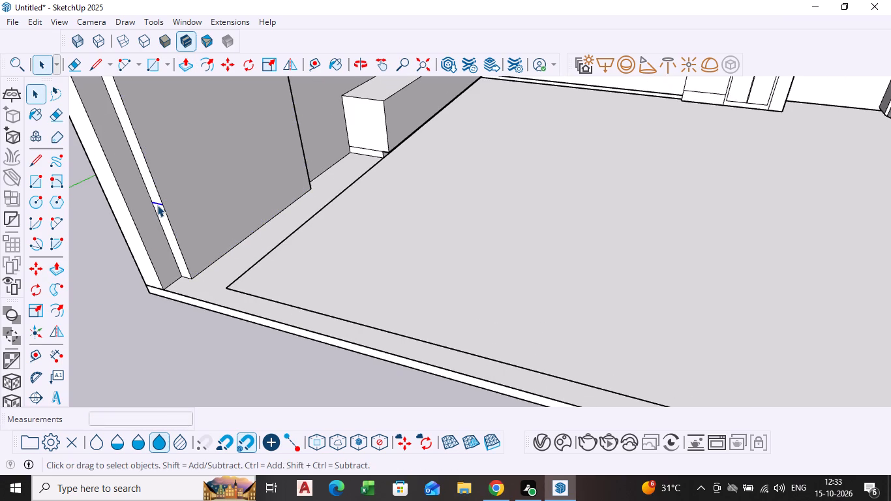
key("Delete")
Draw a floor rectangle about 6' 6" by 1' 5" along the base of the raised side-wall panel.
scroll(162, 206, "down", 2)
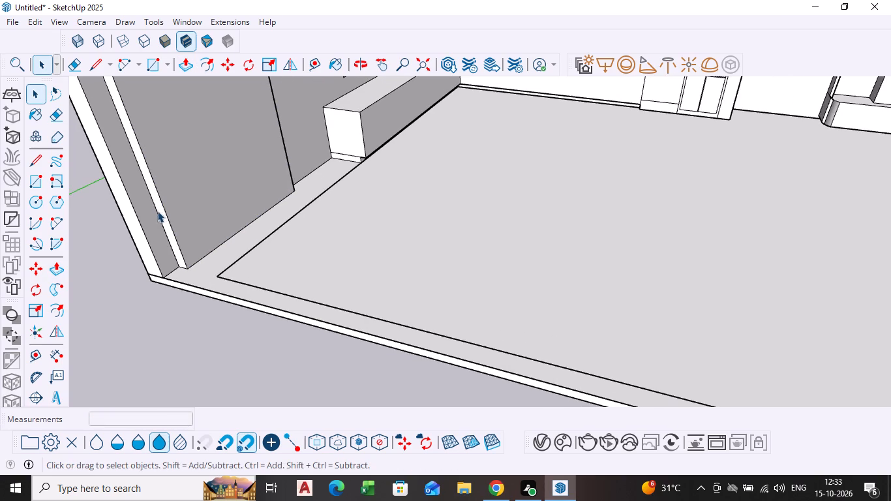
scroll(212, 230, "down", 1)
scroll(205, 232, "down", 1, "shift")
middle_click_drag(203, 233, 150, 261, "shift")
scroll(150, 261, "up", 1)
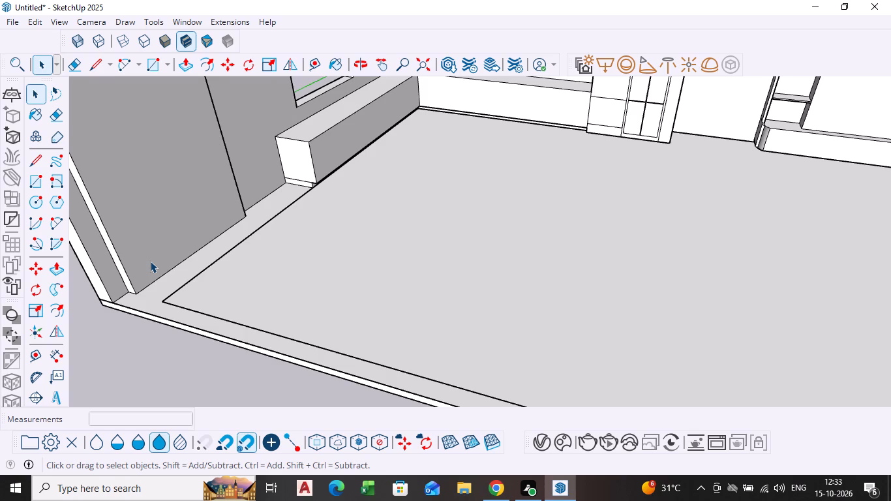
scroll(268, 320, "down", 1)
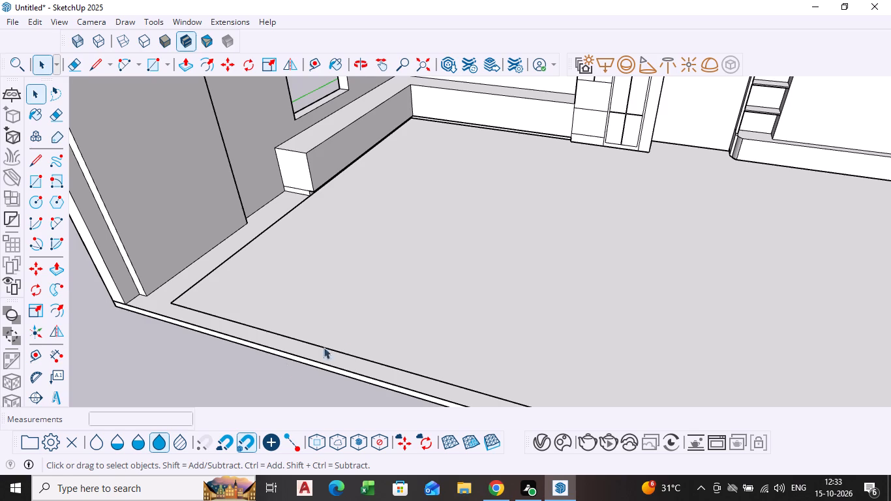
middle_click_drag(342, 342, 354, 267)
scroll(342, 343, "down", 1)
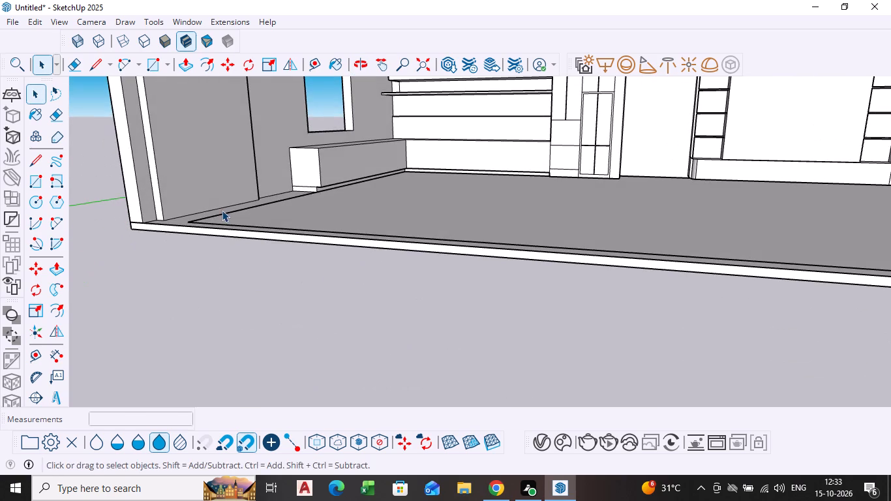
middle_click_drag(221, 212, 283, 260)
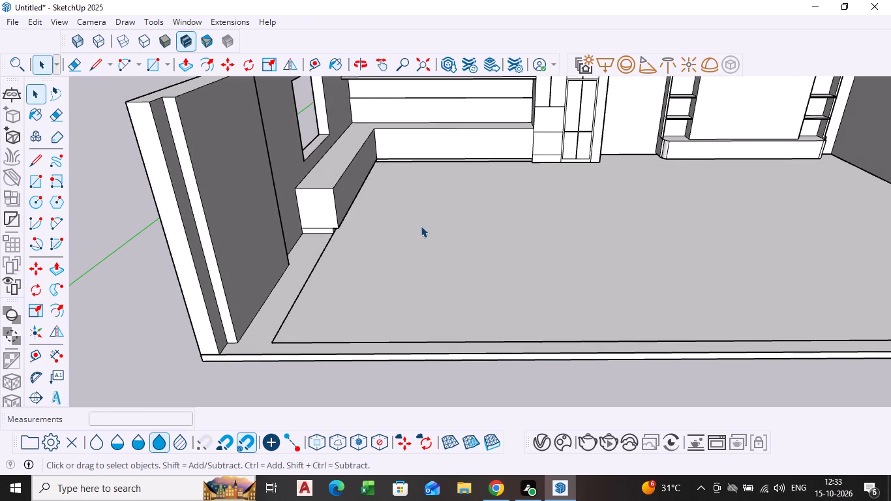
left_click(38, 186)
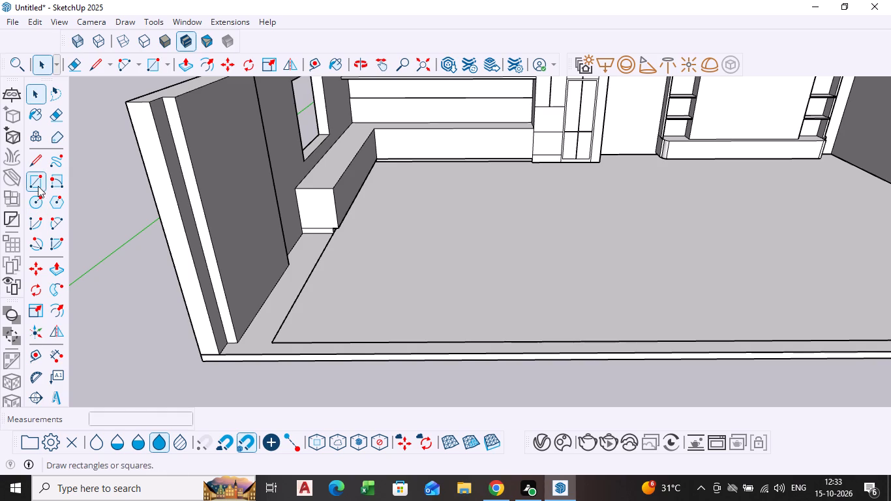
scroll(258, 316, "up", 3)
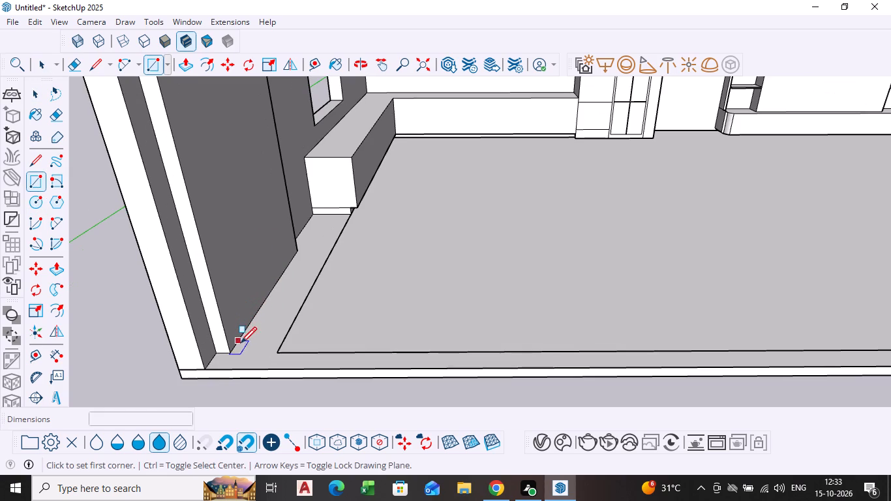
left_click(232, 351)
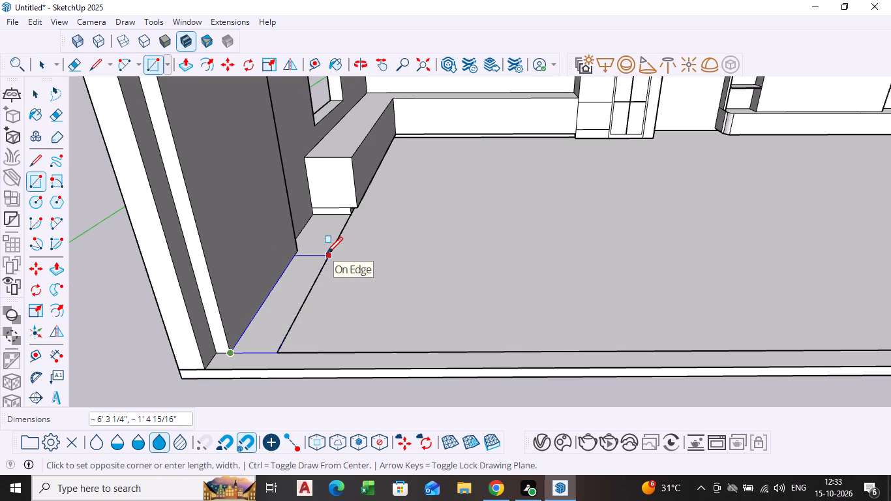
scroll(327, 254, "up", 3)
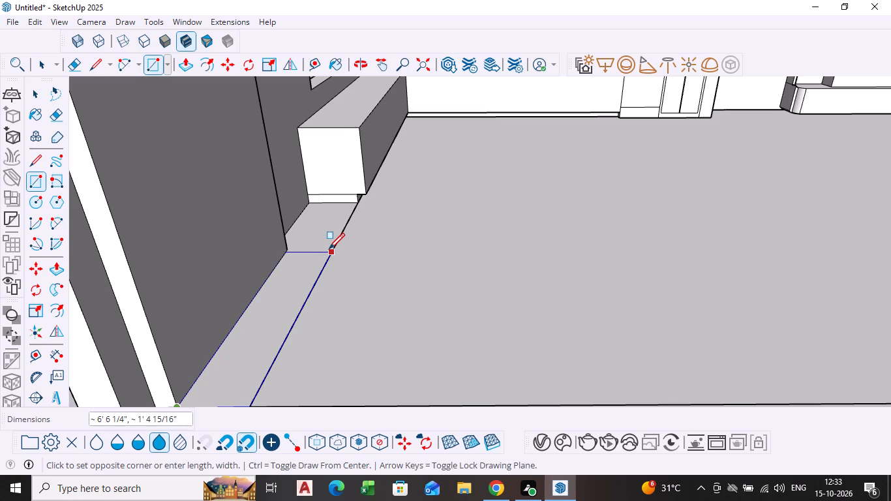
left_click(329, 250)
key("space")
Pull the floor rectangle up about 1' to form a low bench against the side-wall panel.
left_click(265, 309)
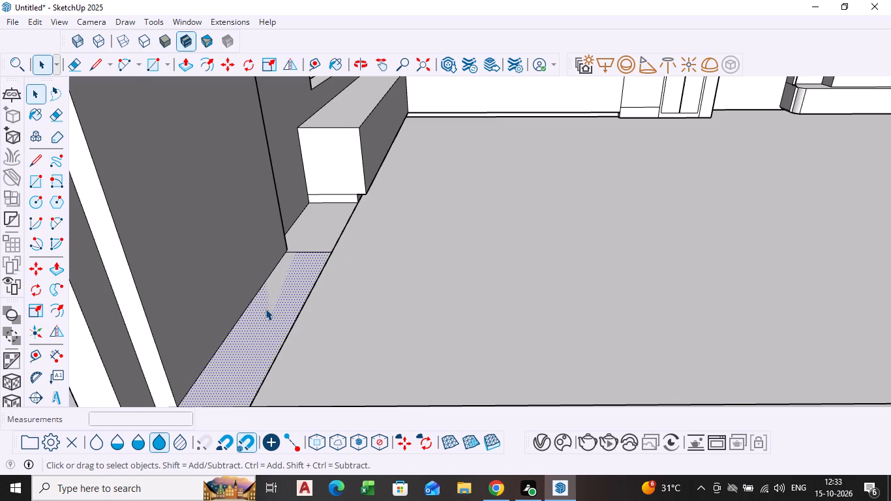
key("p")
left_click(265, 309)
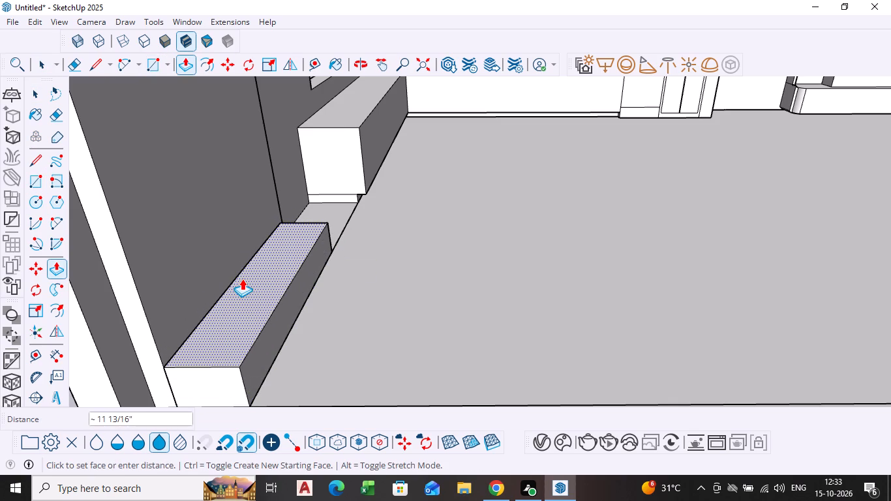
left_click(242, 279)
key("space")
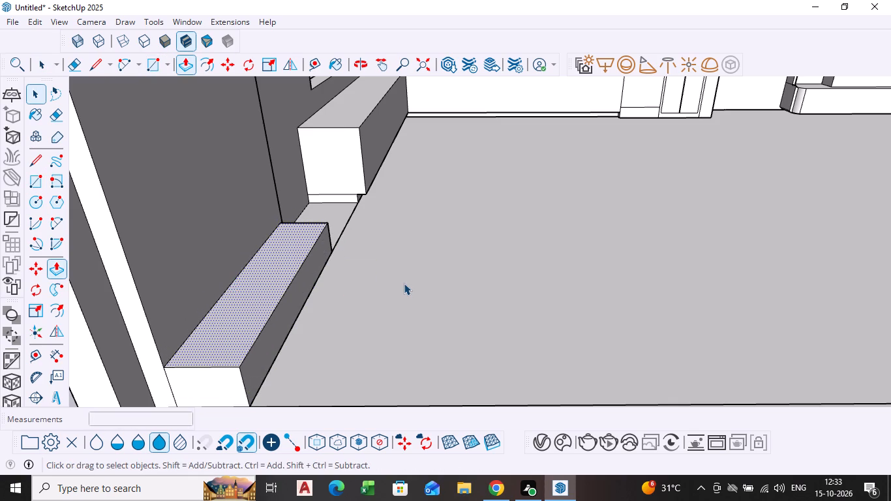
Examine the whole room, including the low bench, the raised side-wall panel and the window opening.
left_click(408, 284)
scroll(409, 282, "down", 5)
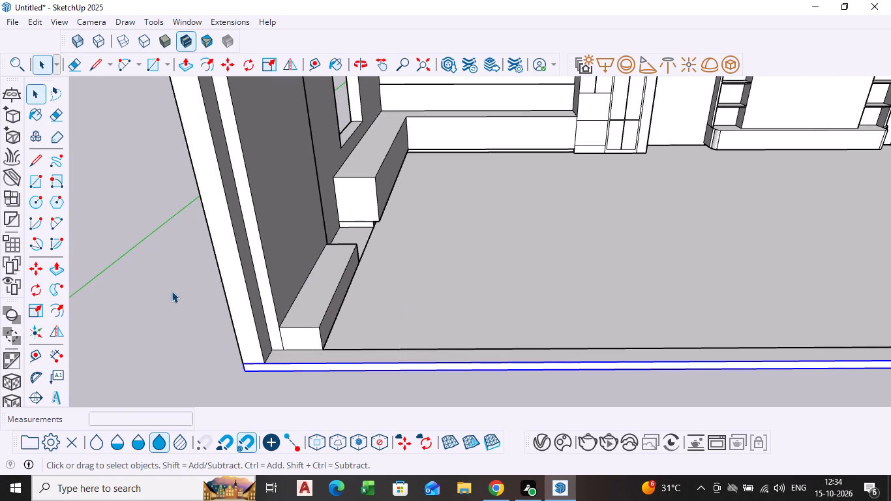
scroll(337, 254, "down", 7)
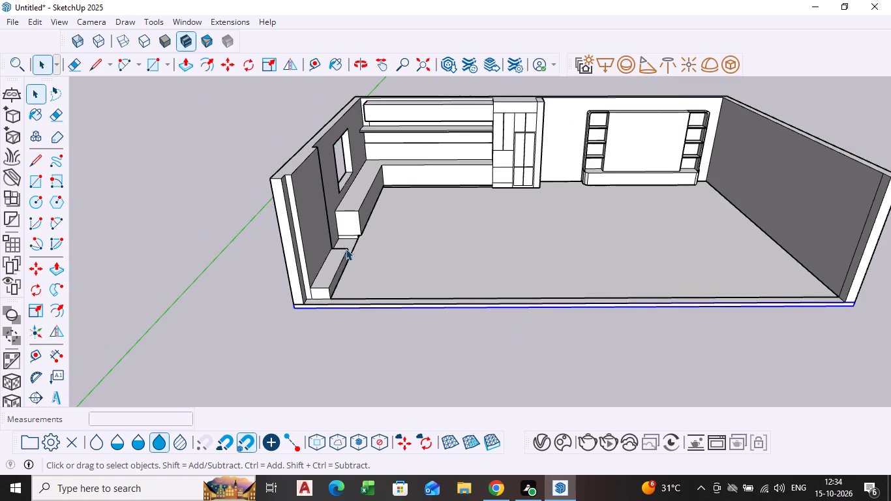
middle_click_drag(344, 246, 195, 262)
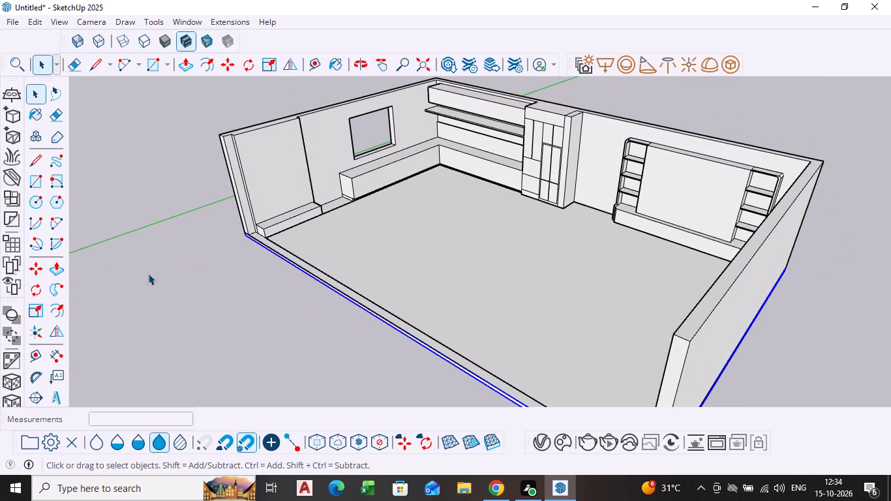
scroll(203, 290, "up", 2)
scroll(267, 282, "down", 2)
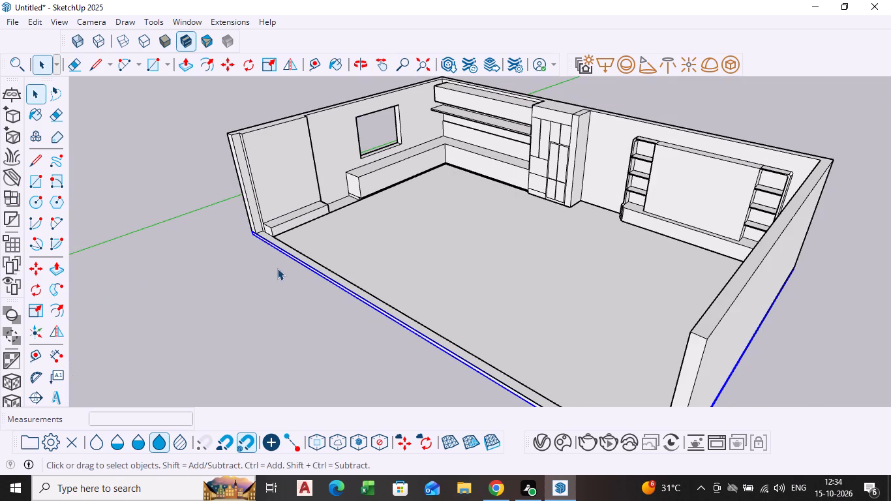
Extend the low bench's end face about 1 11/16" toward the L-shaped cabinet, flush with the raised panel's edge.
middle_click_drag(346, 229, 266, 258)
scroll(365, 89, "up", 4)
scroll(365, 145, "up", 4)
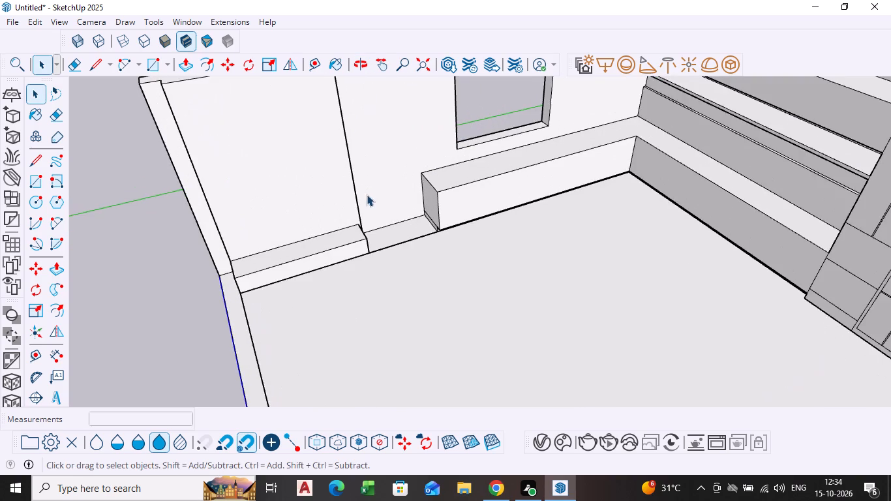
middle_click_drag(365, 194, 346, 275)
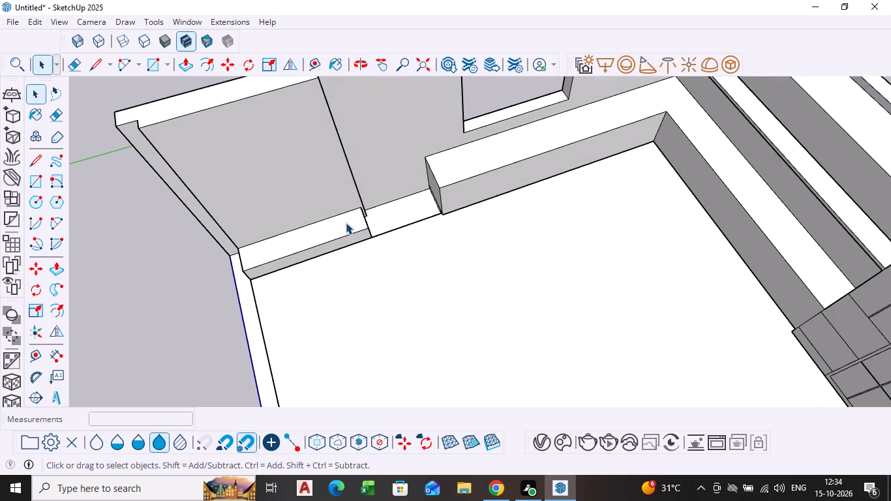
scroll(345, 222, "down", 5)
middle_click_drag(329, 224, 321, 198)
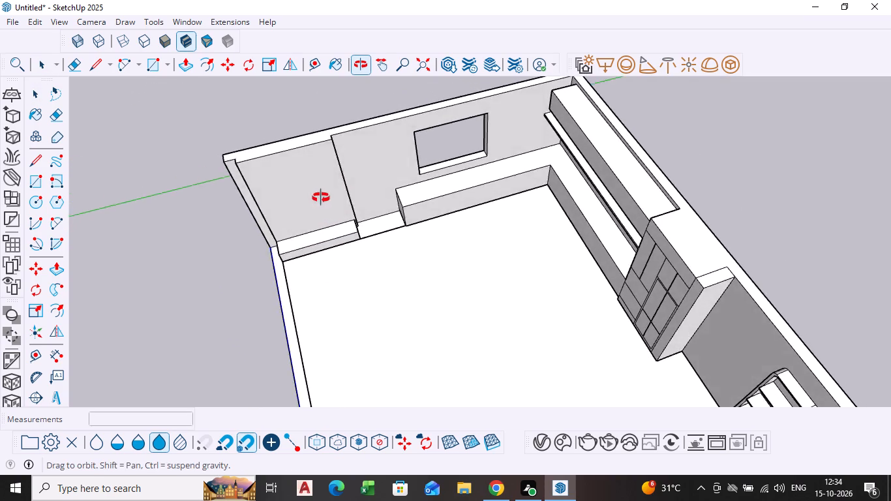
middle_click_drag(321, 198, 298, 230)
scroll(378, 204, "up", 13)
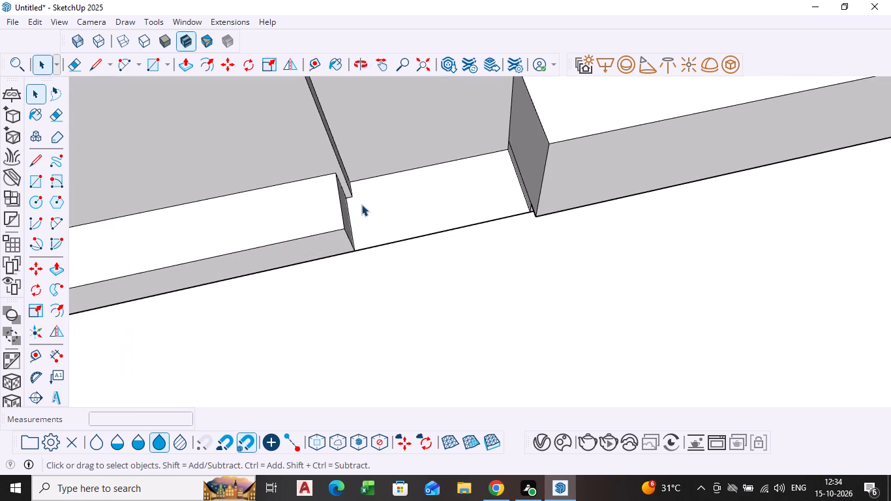
middle_click_drag(361, 204, 331, 227)
scroll(344, 192, "up", 4)
left_click(350, 193)
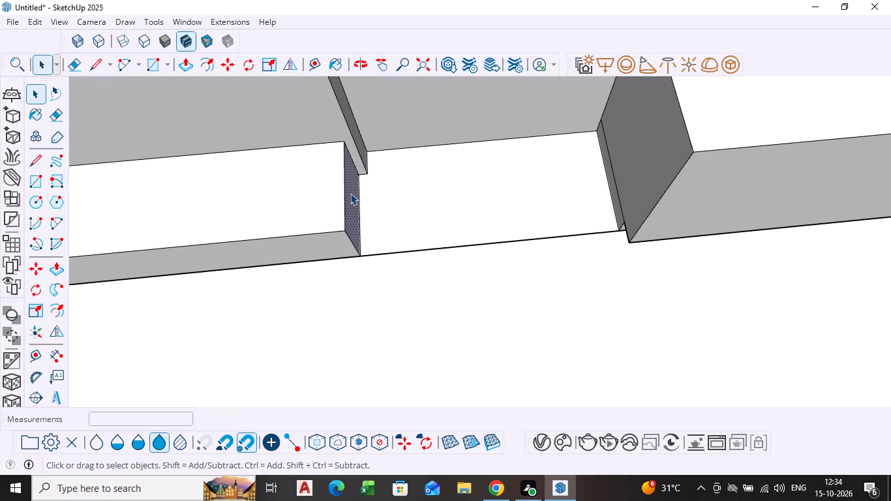
key("p")
left_click(350, 193)
left_click(381, 194)
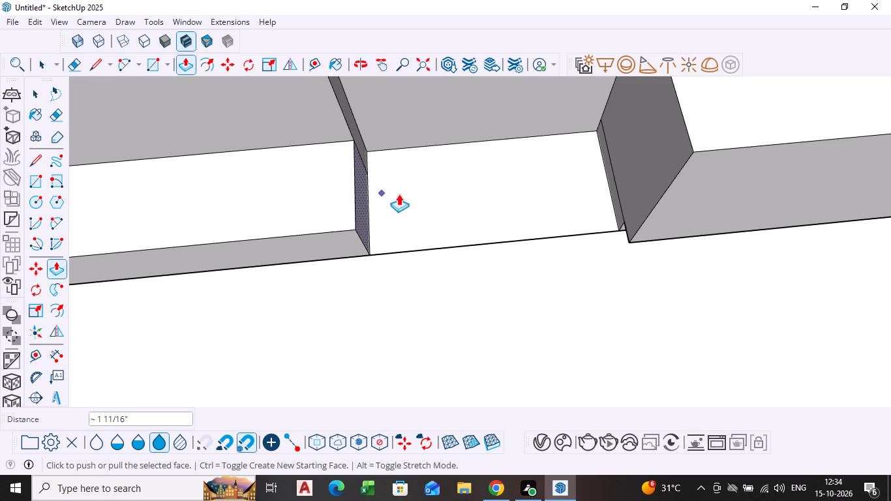
key("space")
Pull the floor strip between the low bench and the L-shaped cabinet up 4" to the cabinet's underside.
scroll(492, 181, "down", 5)
scroll(470, 234, "down", 1)
middle_click_drag(472, 239, 630, 161)
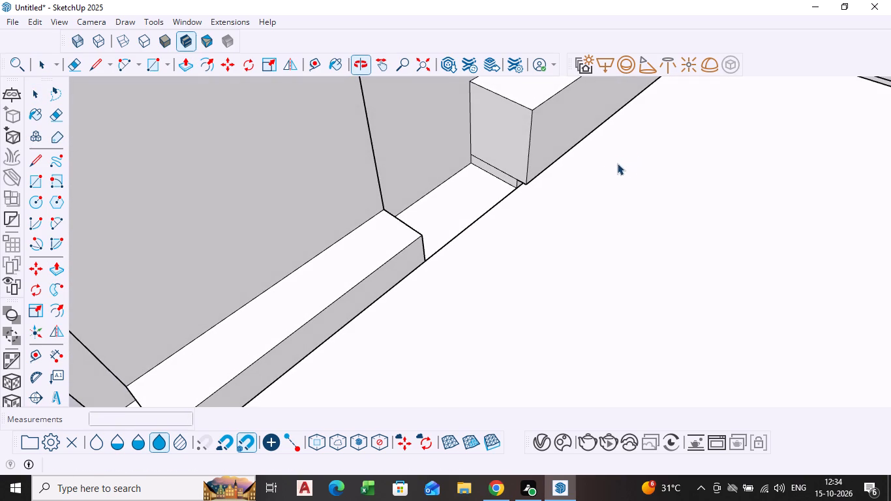
scroll(472, 223, "down", 4)
scroll(554, 230, "down", 1)
middle_click_drag(549, 231, 546, 231)
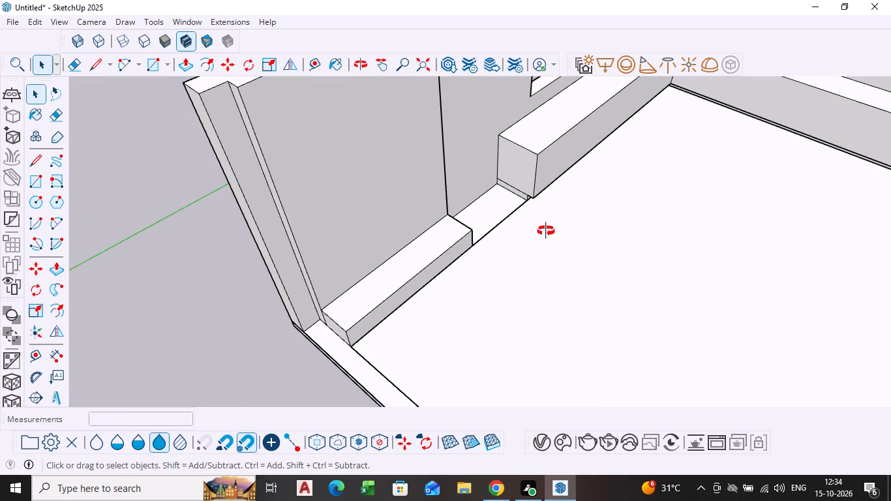
middle_click_drag(546, 231, 466, 267)
scroll(497, 229, "up", 4)
middle_click_drag(528, 204, 440, 232, "shift")
left_click(442, 228)
scroll(458, 219, "up", 3)
key("p")
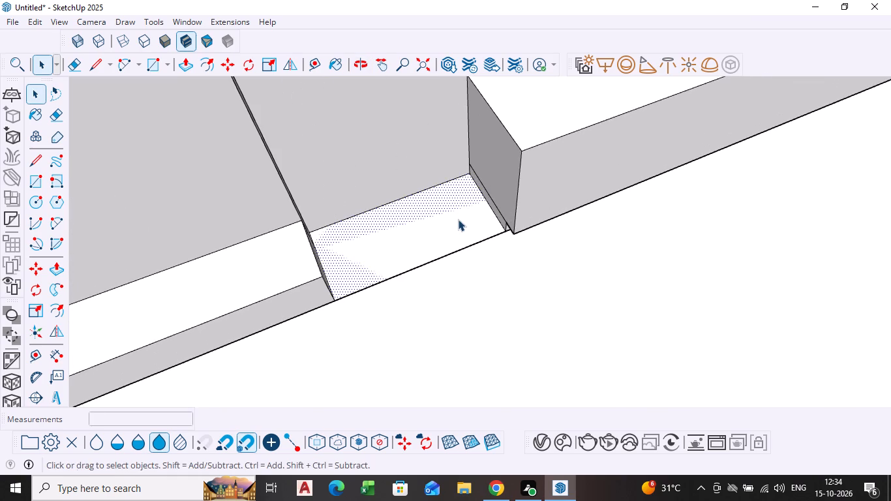
left_click(458, 219)
scroll(457, 217, "up", 6)
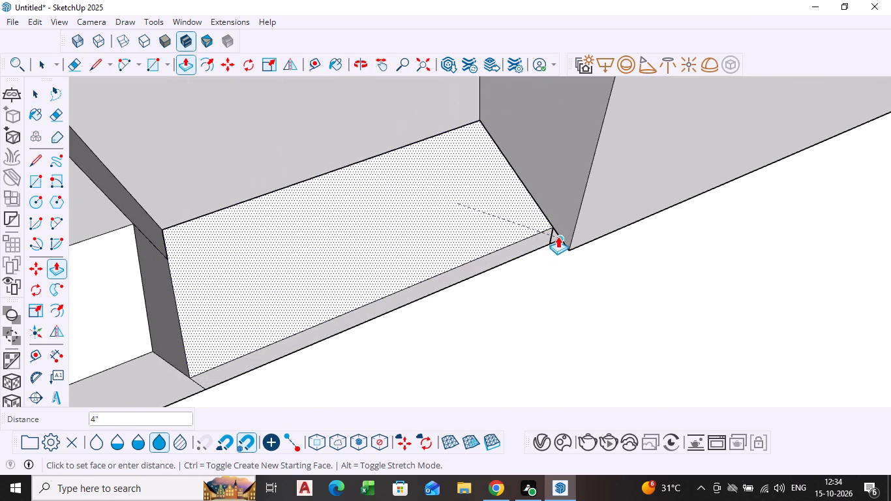
left_click(557, 235)
key("space")
left_click(537, 297)
Examine the whole room, from the low bench and side-wall window to the overhead cabinet and TV wall unit.
scroll(530, 305, "down", 4)
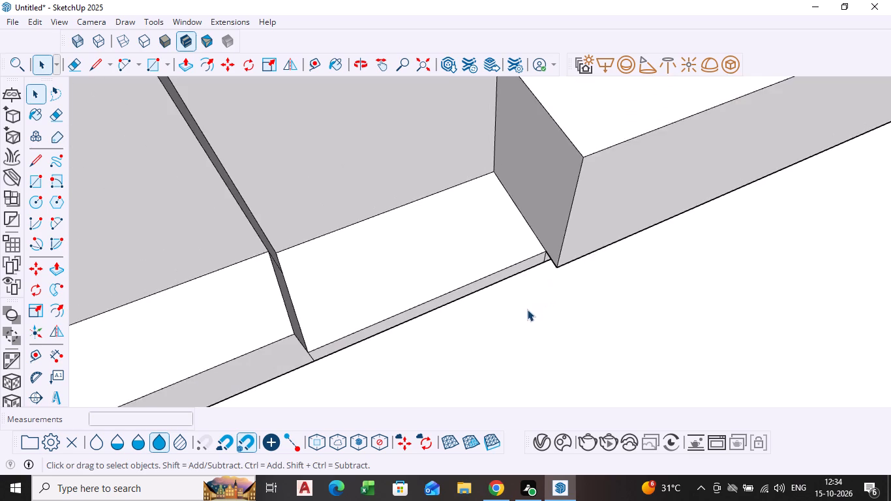
middle_click_drag(527, 309, 507, 197)
scroll(324, 340, "down", 3)
middle_click_drag(324, 341, 472, 356)
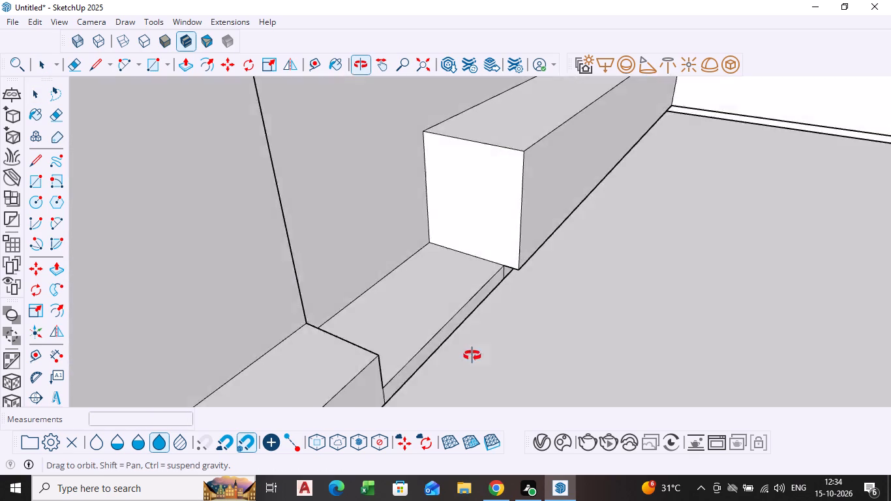
middle_click_drag(472, 356, 529, 331)
scroll(497, 282, "down", 18)
middle_click_drag(494, 286, 488, 288)
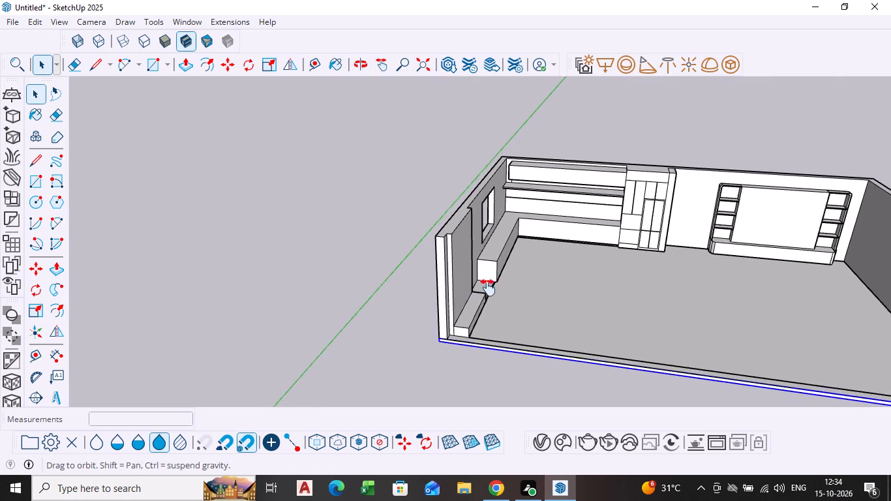
middle_click_drag(488, 288, 445, 296)
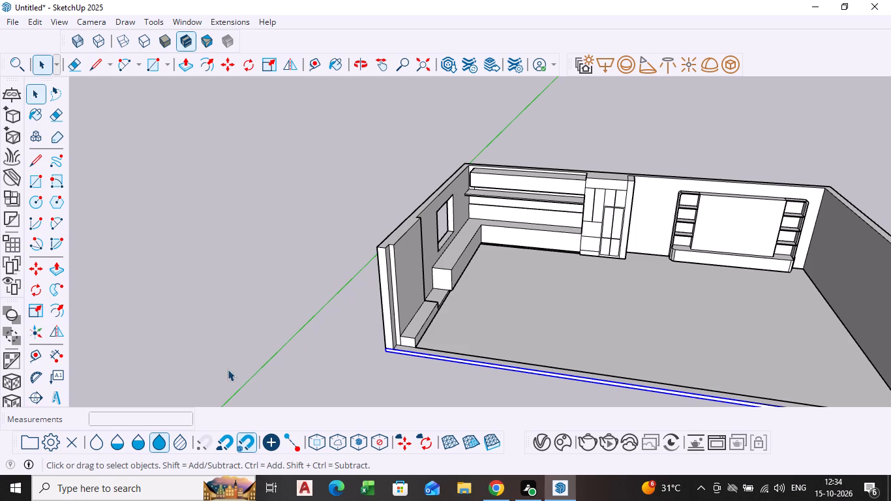
scroll(352, 242, "up", 1)
scroll(423, 252, "down", 2)
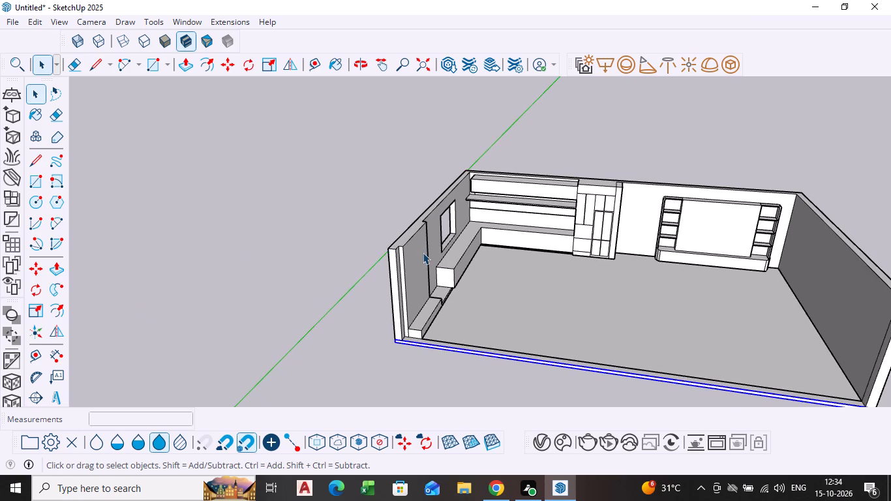
middle_click_drag(423, 252, 144, 280, "shift")
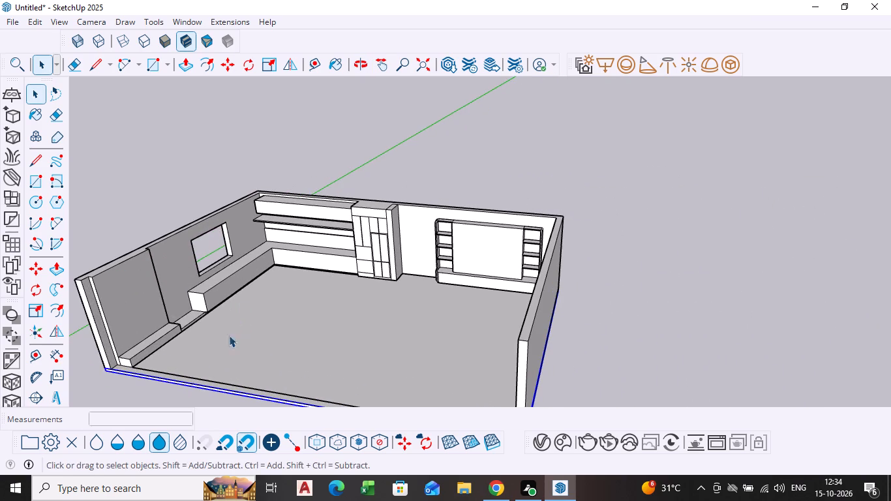
scroll(267, 348, "down", 2)
middle_click_drag(267, 348, 327, 329)
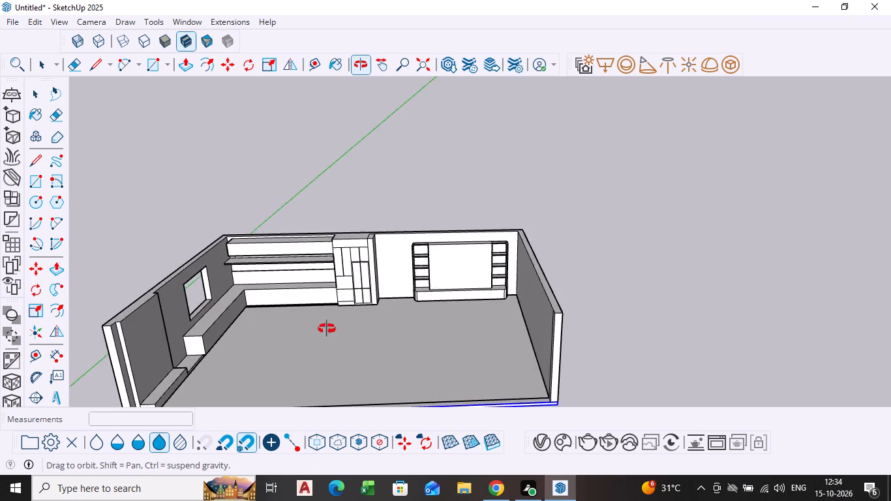
middle_click_drag(327, 329, 305, 322)
scroll(290, 297, "up", 6)
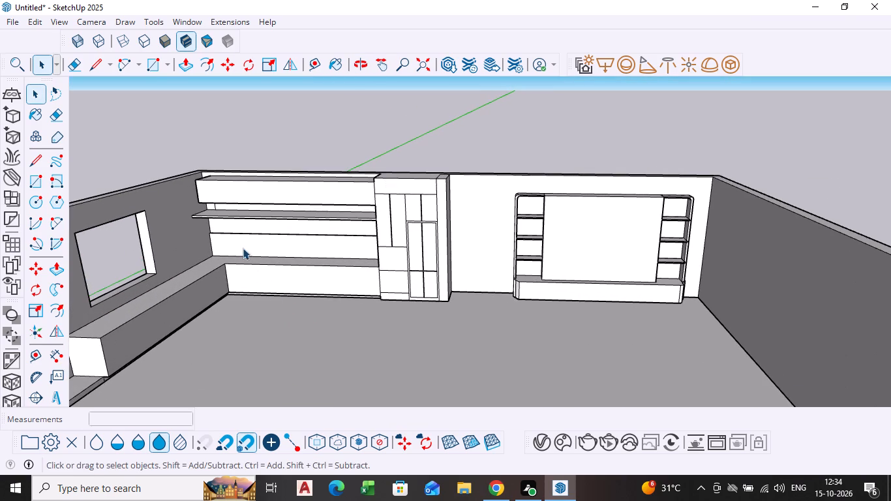
middle_click_drag(261, 226, 263, 210)
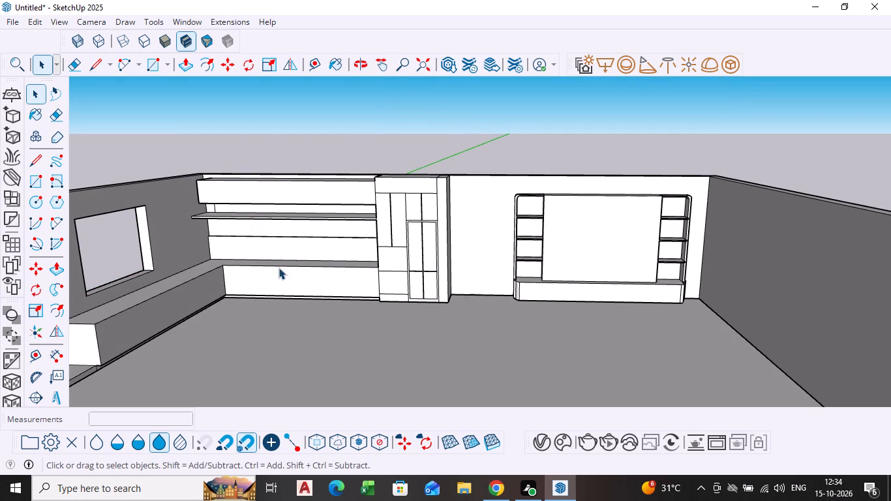
Draw a vertical face about 1' 9" by 1' 11" with lines along the side wall from the overhead cabinet's front corners.
scroll(209, 201, "up", 4)
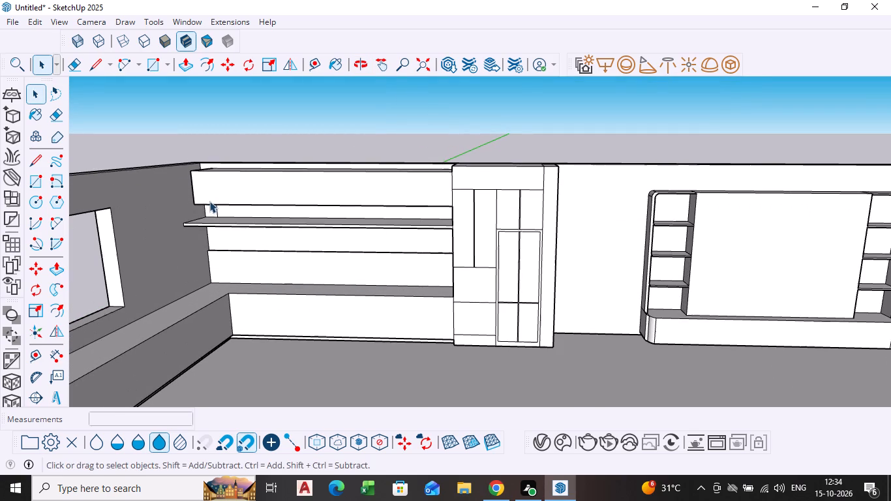
middle_click_drag(184, 205, 154, 218)
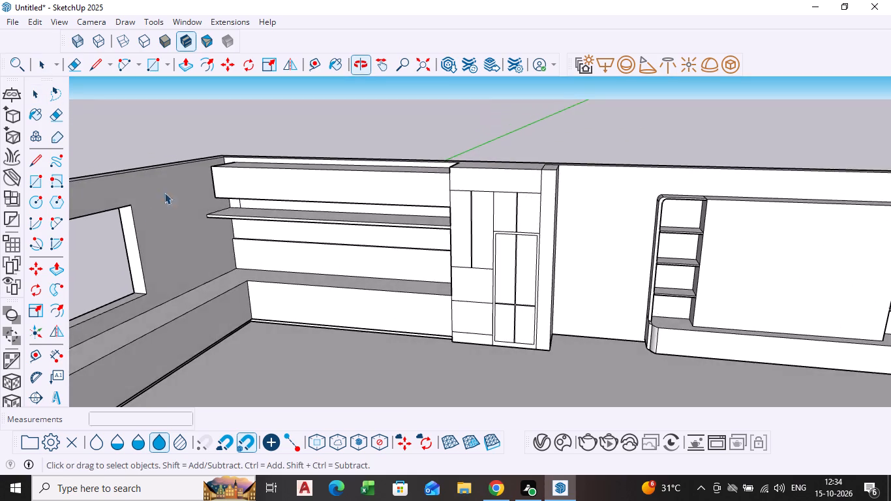
scroll(174, 185, "up", 10)
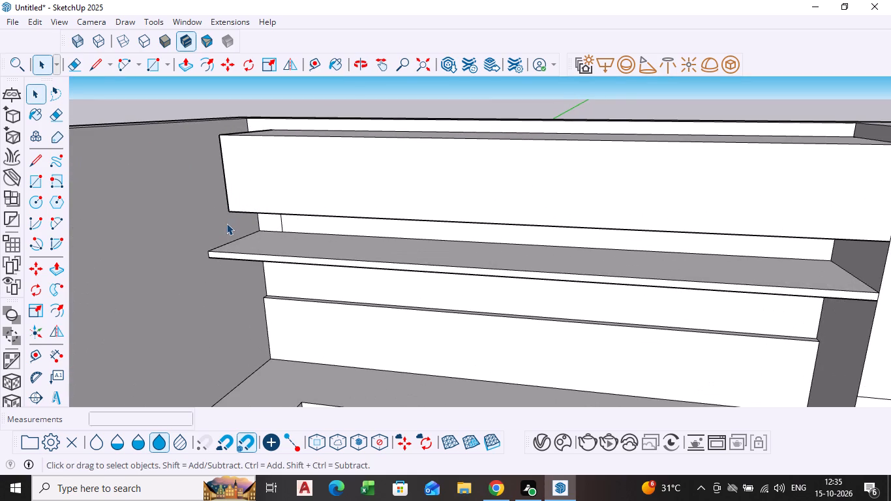
key("l")
left_click(230, 211)
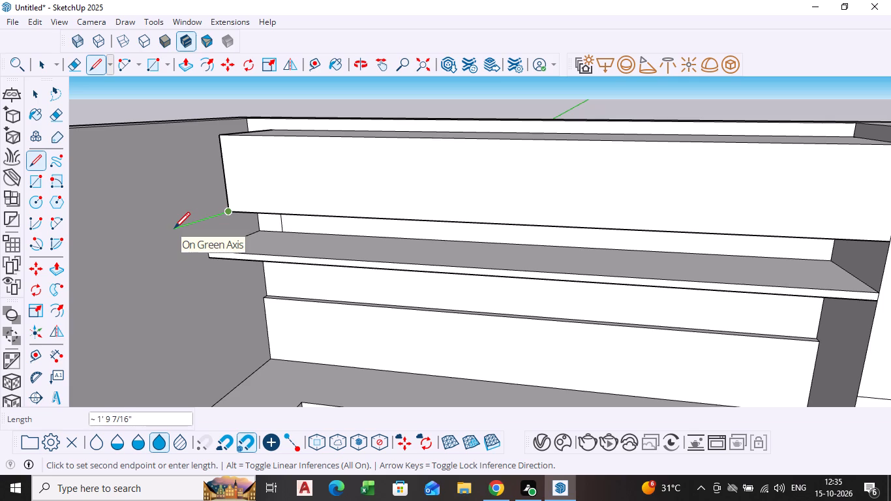
left_click(174, 230)
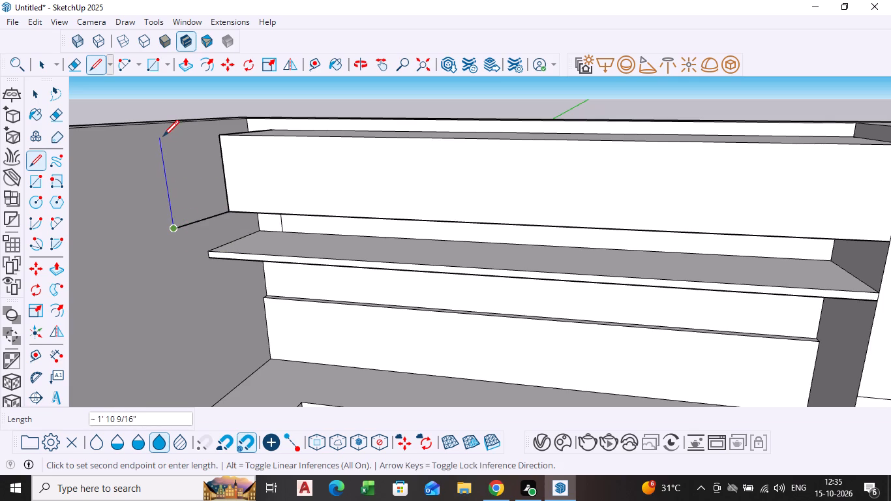
left_click(163, 138)
key("Escape")
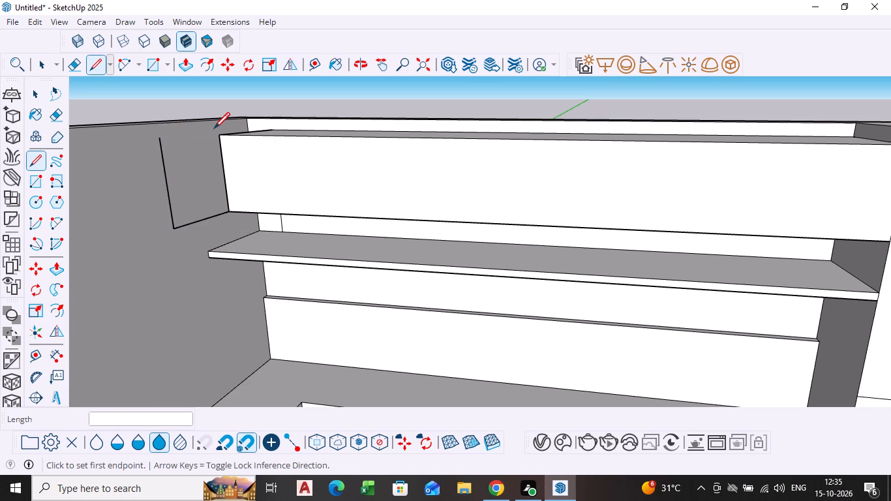
left_click(217, 139)
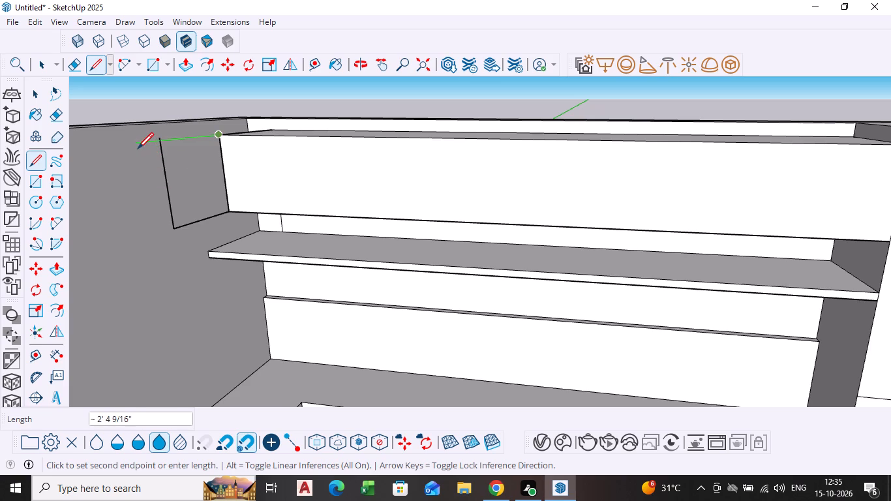
left_click(138, 150)
middle_click_drag(227, 143, 224, 179)
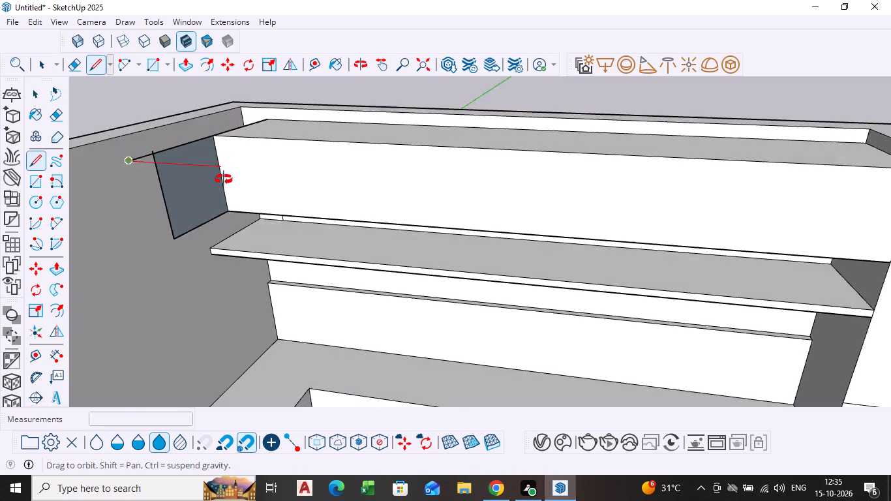
middle_click_drag(224, 179, 223, 194)
key("Escape")
Delete the two stray line ends extending past the outer top corner of the new side-wall face.
scroll(191, 164, "up", 5)
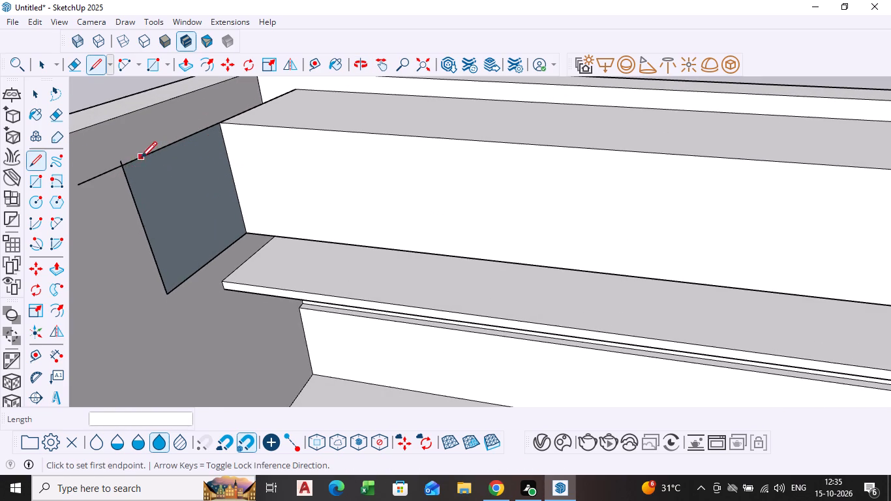
key("space")
left_click(120, 165)
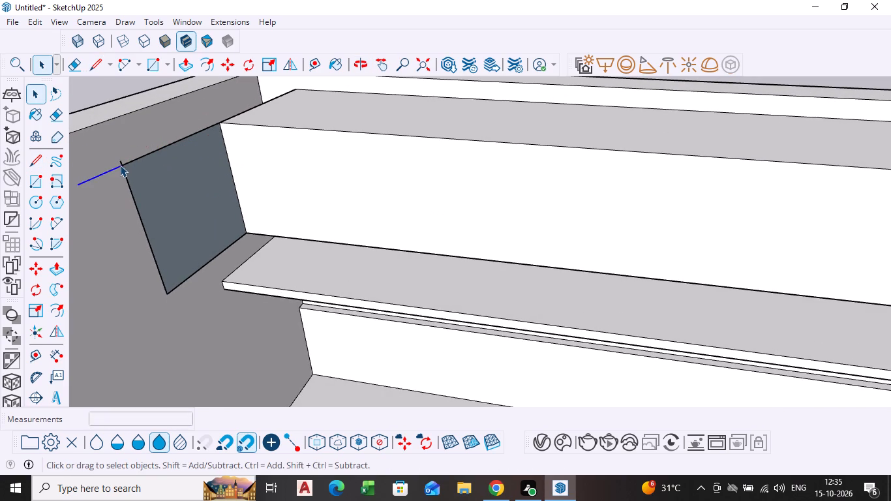
key("Delete")
left_click(120, 164)
key("Delete")
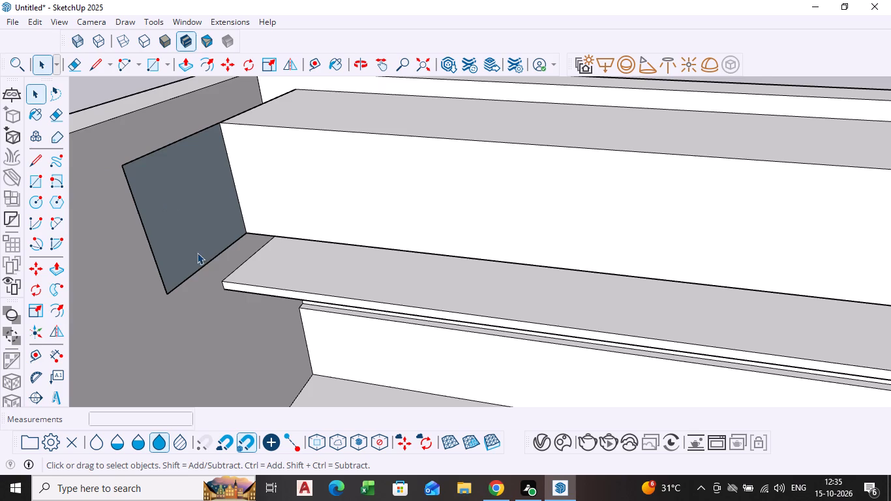
Examine the new side-wall face together with the overhead cabinet and the shelf below it.
scroll(197, 252, "down", 2)
middle_click_drag(195, 253, 150, 234)
scroll(173, 224, "up", 3)
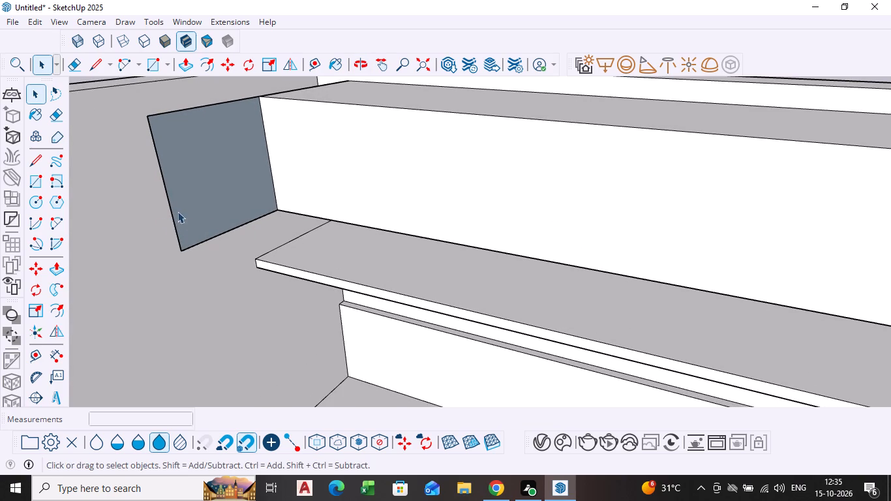
scroll(312, 303, "up", 1)
scroll(313, 304, "down", 5)
middle_click_drag(343, 307, 382, 235)
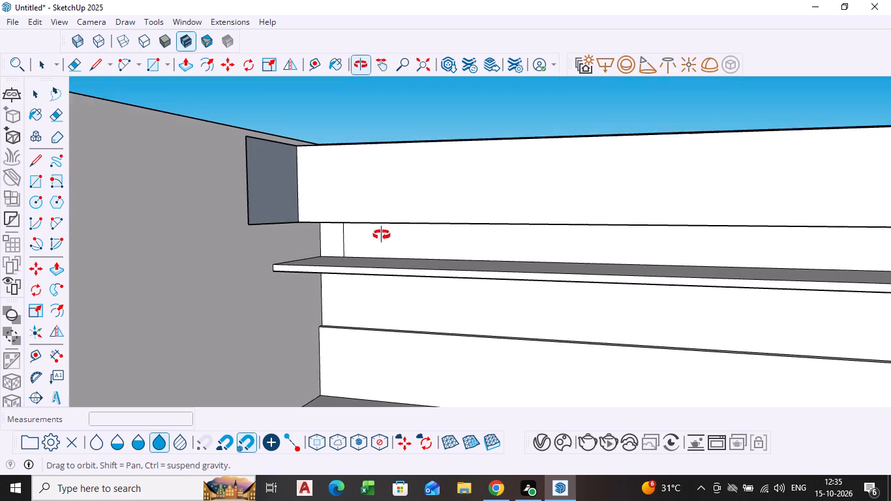
middle_click_drag(382, 235, 382, 239)
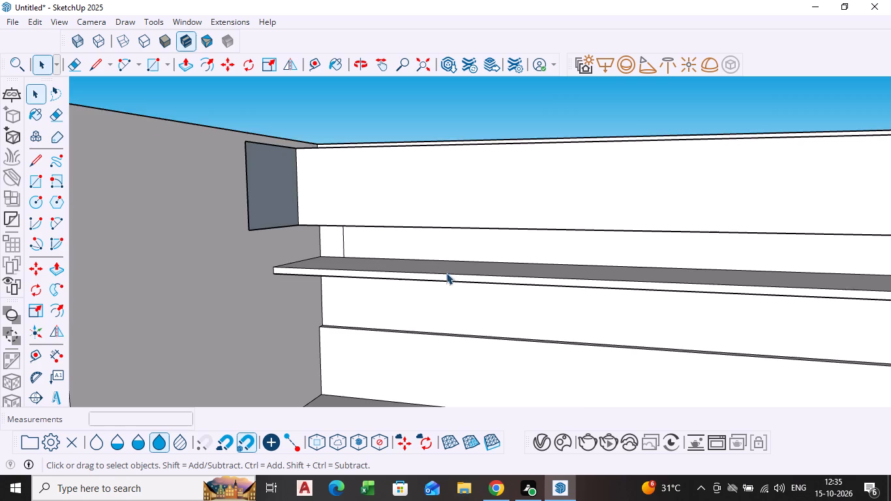
scroll(446, 275, "down", 3)
middle_click_drag(440, 279, 288, 282, "shift")
scroll(244, 290, "up", 3)
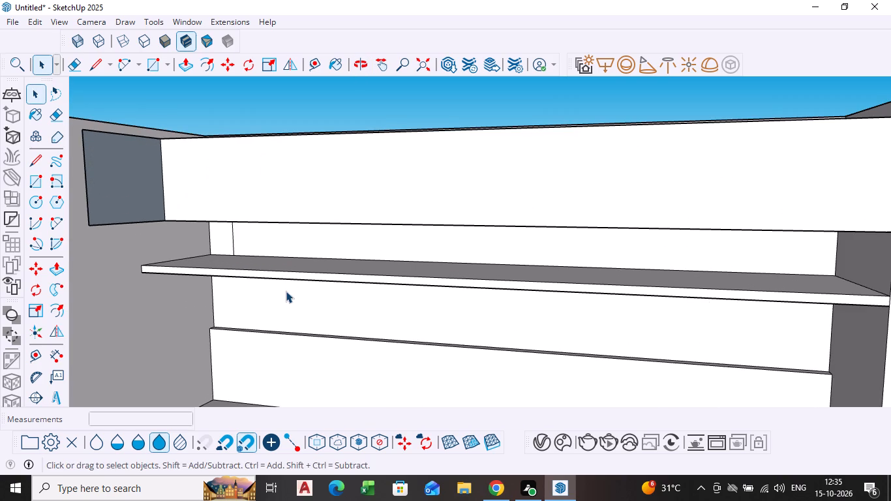
middle_click_drag(286, 289, 276, 316)
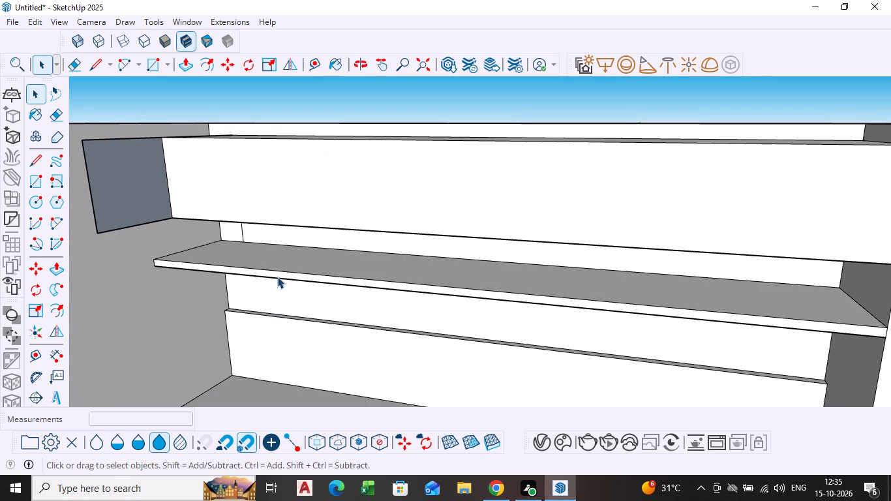
Push the front face of the shelf below the overhead cabinet back toward the wall to make it shallower.
left_click(277, 274)
key("p")
left_click(277, 274)
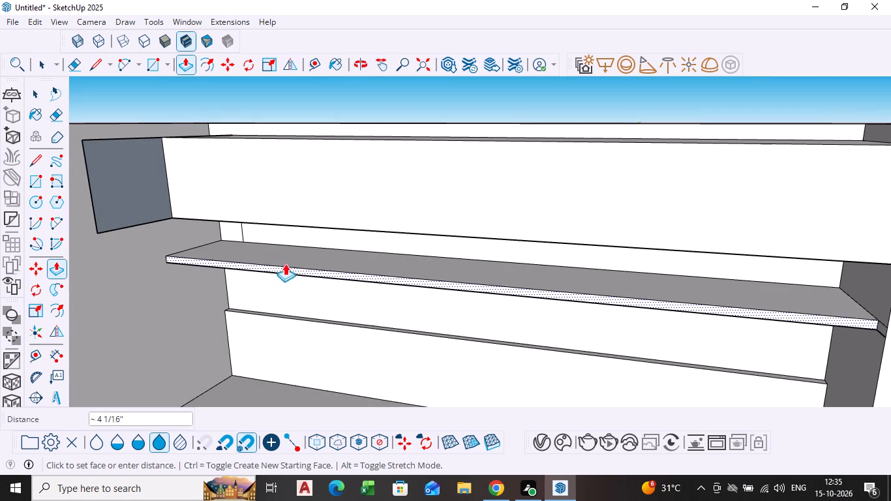
left_click(293, 254)
key("space")
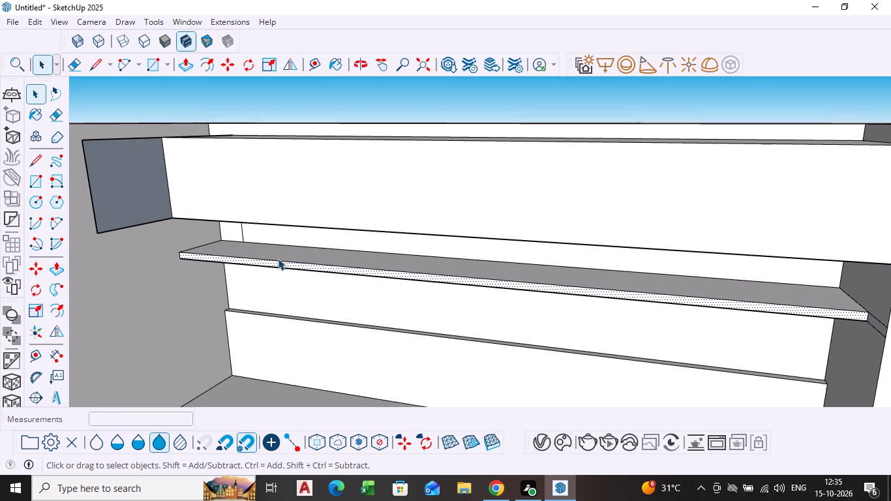
Reverse the vertical side-wall face at the end of the overhead cabinet.
scroll(135, 196, "down", 1)
middle_click_drag(135, 196, 70, 230)
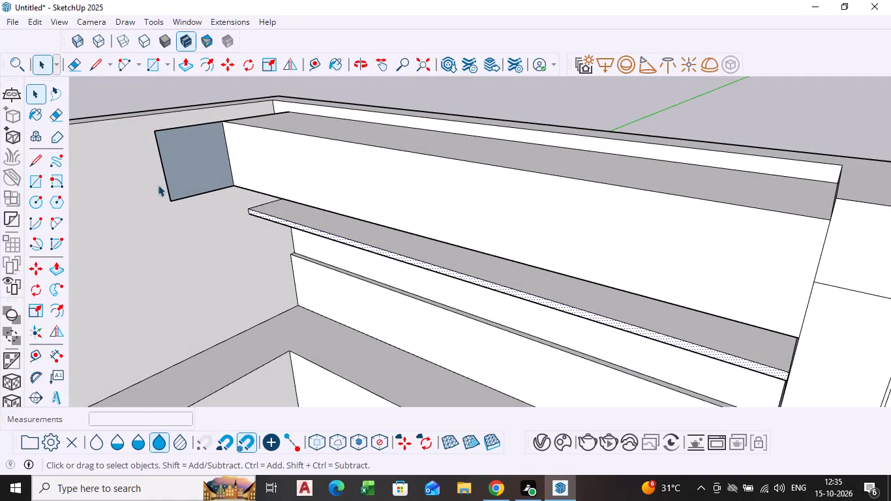
left_click(176, 164)
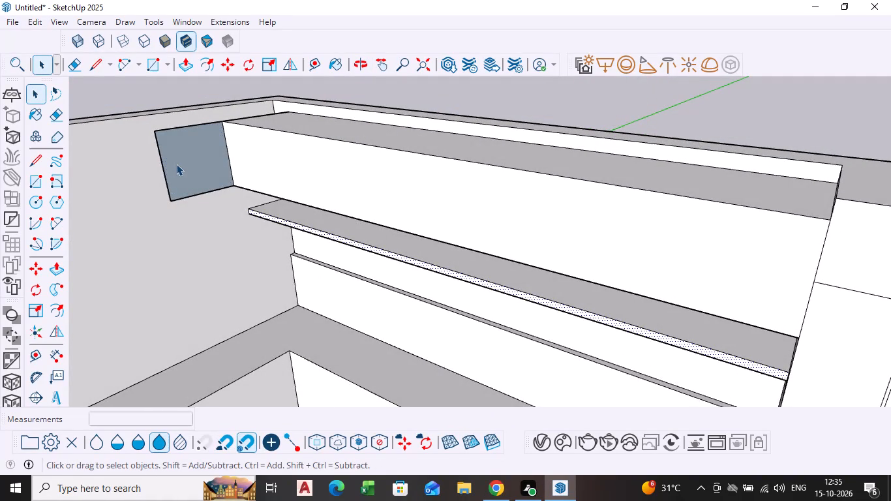
right_click(176, 164)
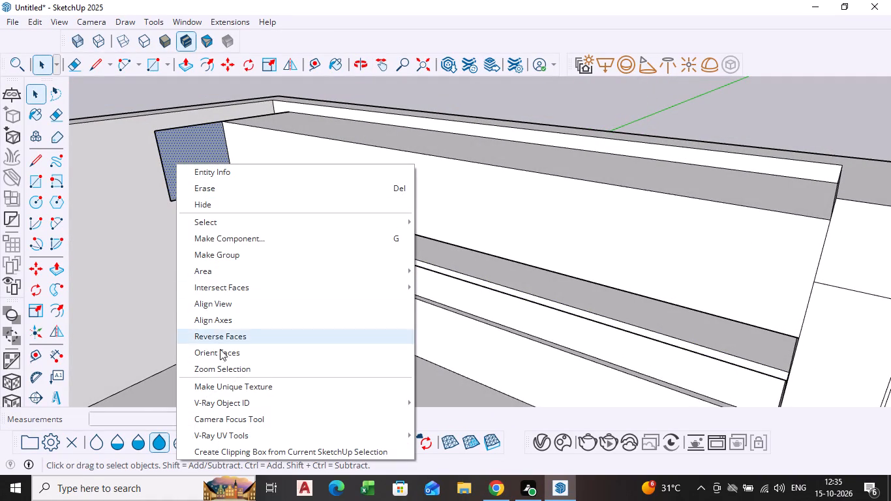
left_click(230, 338)
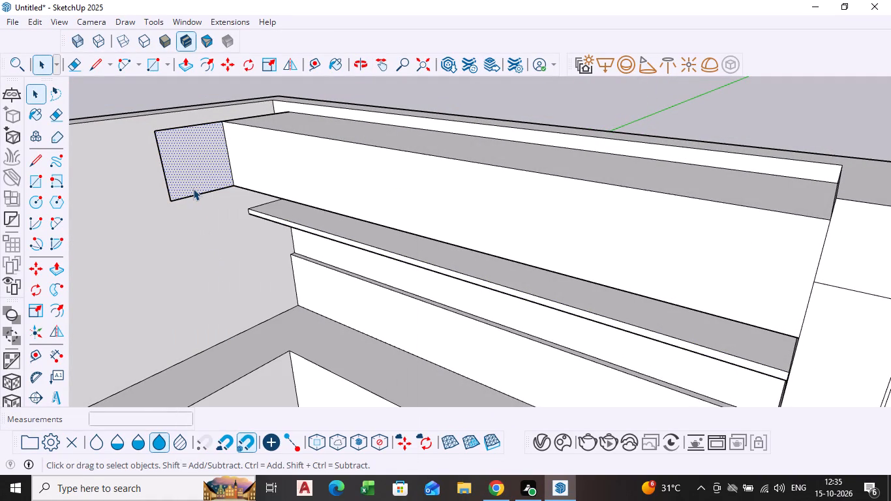
Extrude the side-wall face about 10 7/16" into the room to form the overhead cabinet's side extension.
left_click(193, 189)
key("p")
left_click(193, 189)
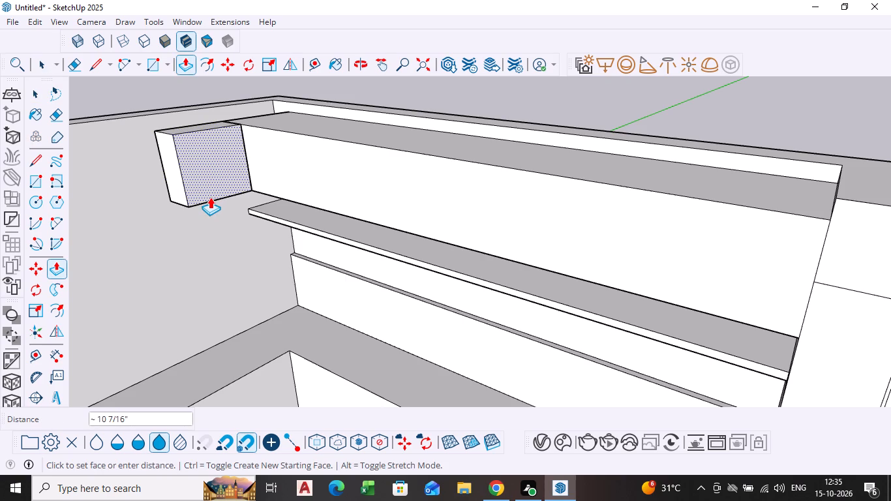
left_click(210, 197)
key("space")
left_click(67, 210)
scroll(138, 219, "down", 4)
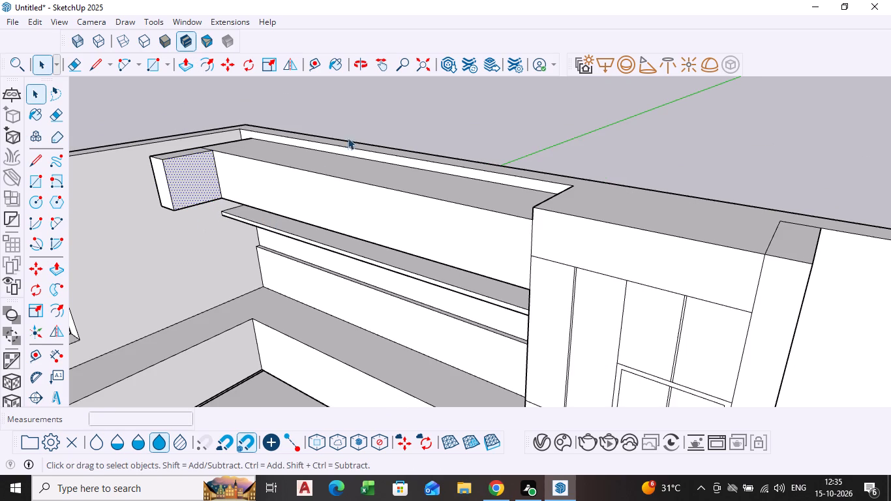
left_click(357, 113)
Delete the seam edge on top between the overhead cabinet and its side-wall extension.
scroll(196, 231, "down", 2)
middle_click_drag(196, 231, 243, 235)
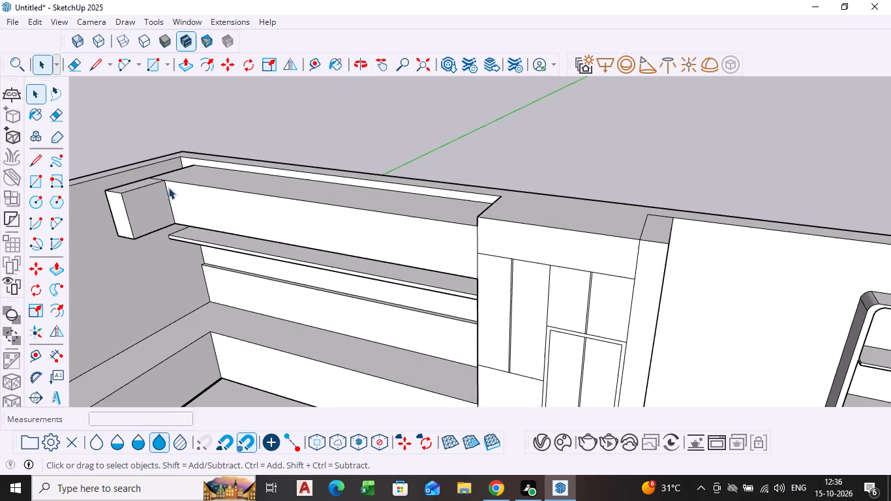
middle_click_drag(145, 173, 139, 217)
scroll(136, 157, "up", 4)
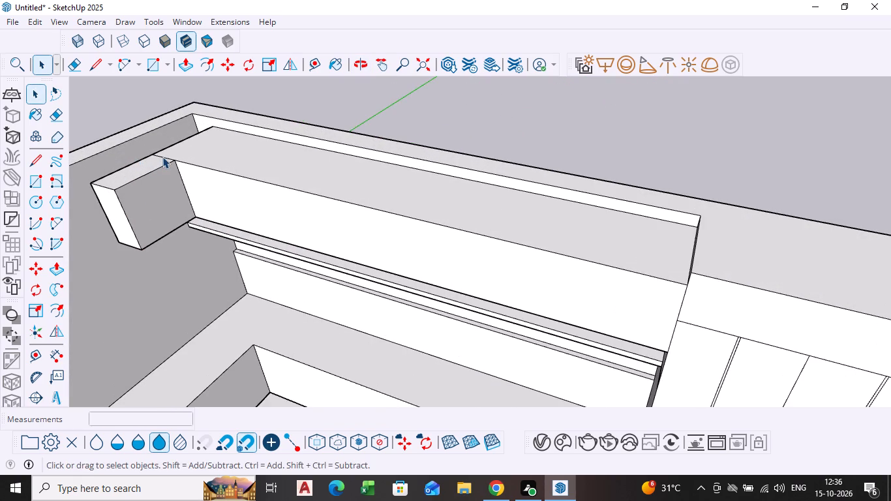
left_click(162, 157)
key("Delete")
scroll(164, 194, "down", 5)
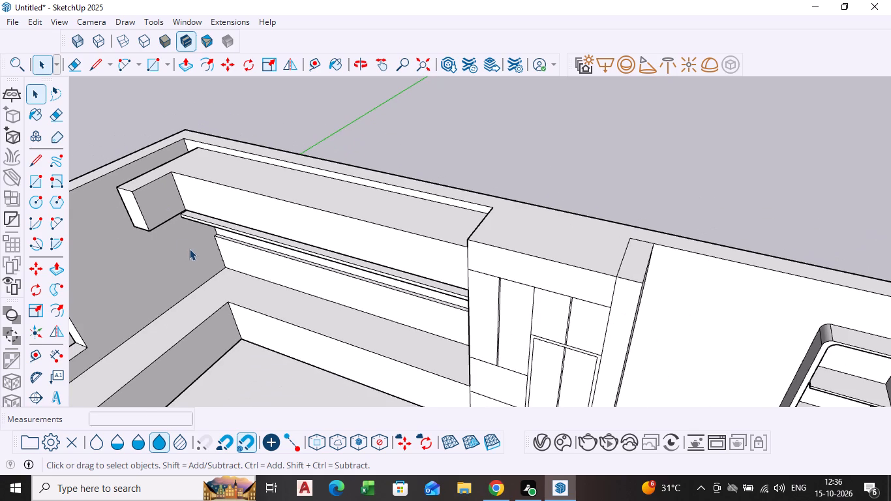
Examine the room around the overhead cabinet, shelf, compartment panel, TV wall unit and side-wall window.
scroll(220, 254, "down", 1)
middle_click_drag(219, 251, 328, 188)
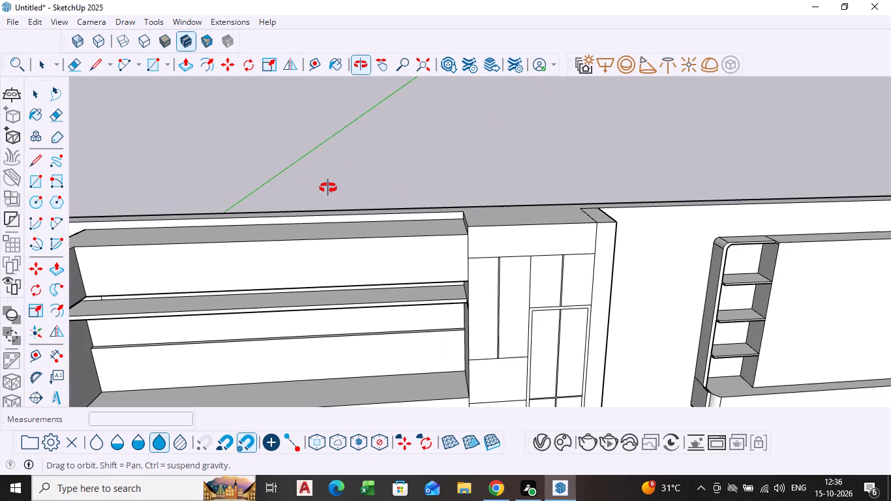
middle_click_drag(328, 188, 329, 188)
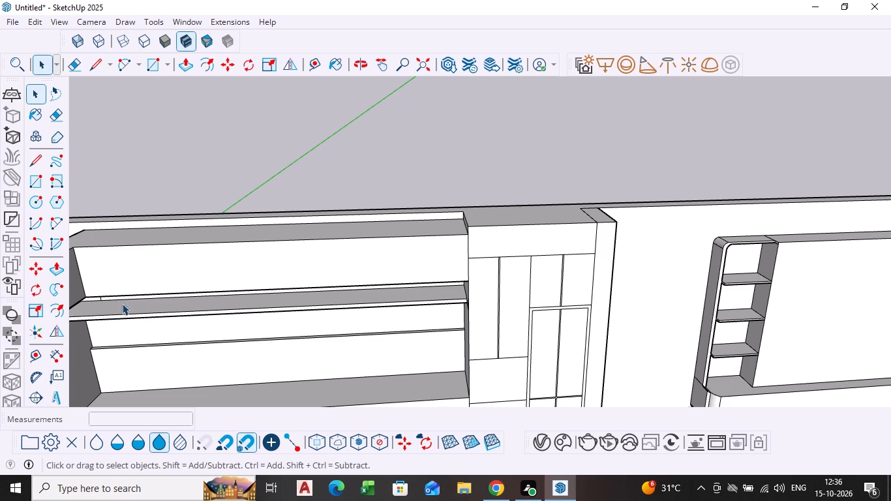
scroll(90, 416, "down", 5)
scroll(168, 324, "down", 6)
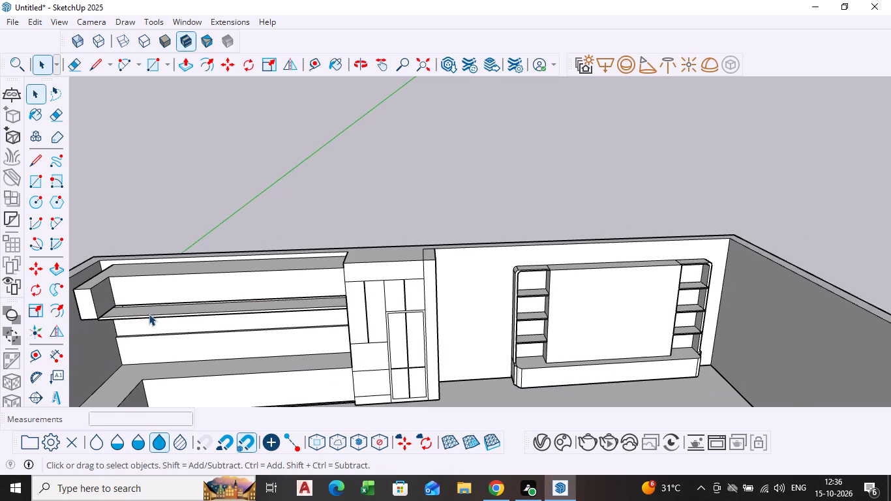
middle_click_drag(148, 313, 160, 288, "shift")
scroll(150, 306, "up", 3)
middle_click_drag(148, 302, 150, 267)
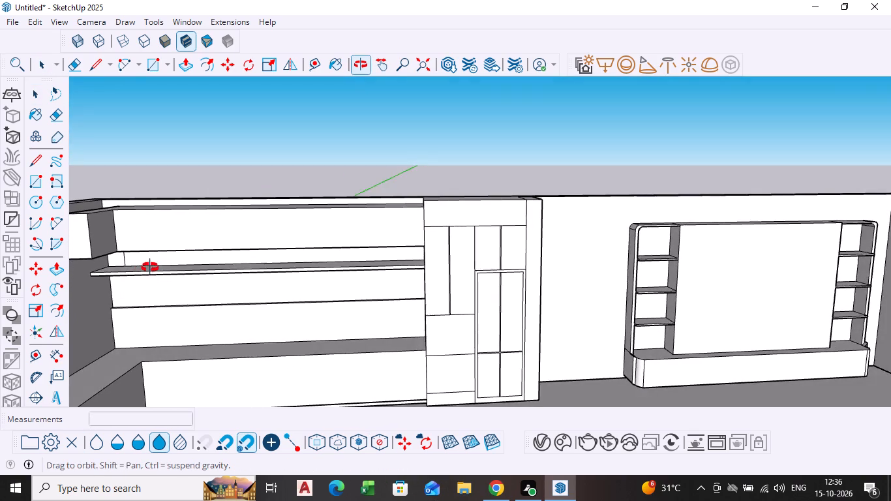
middle_click_drag(150, 267, 157, 268)
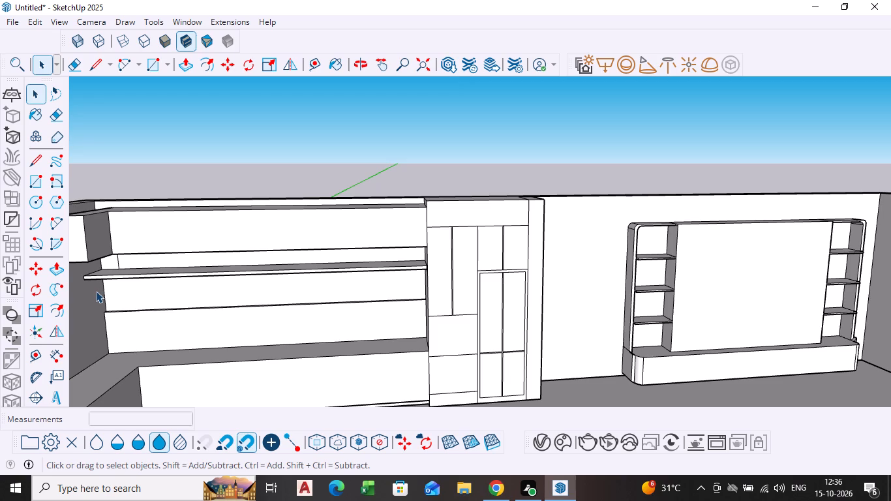
scroll(100, 266, "down", 3)
scroll(215, 294, "down", 2)
middle_click_drag(213, 296, 254, 293)
middle_click_drag(250, 294, 133, 320)
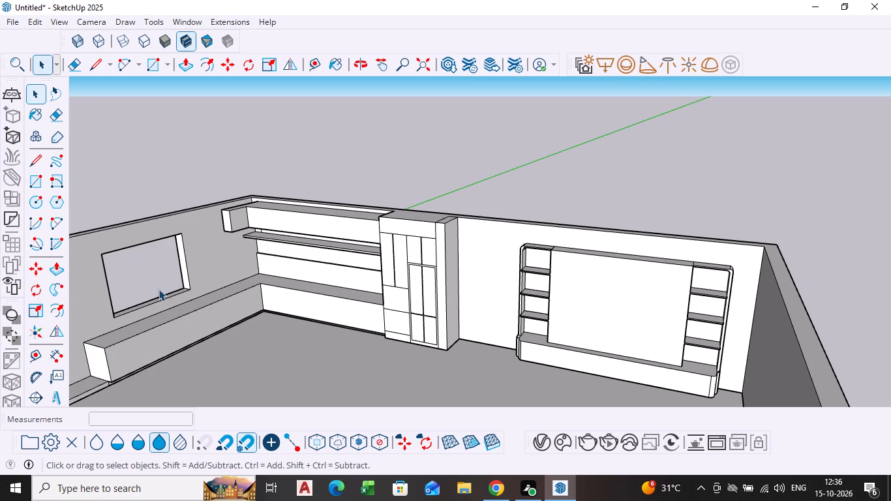
Copy the vertical inner-corner edge of the overhead cabinet about 2' 5 5/8" along its front face.
scroll(267, 238, "up", 5)
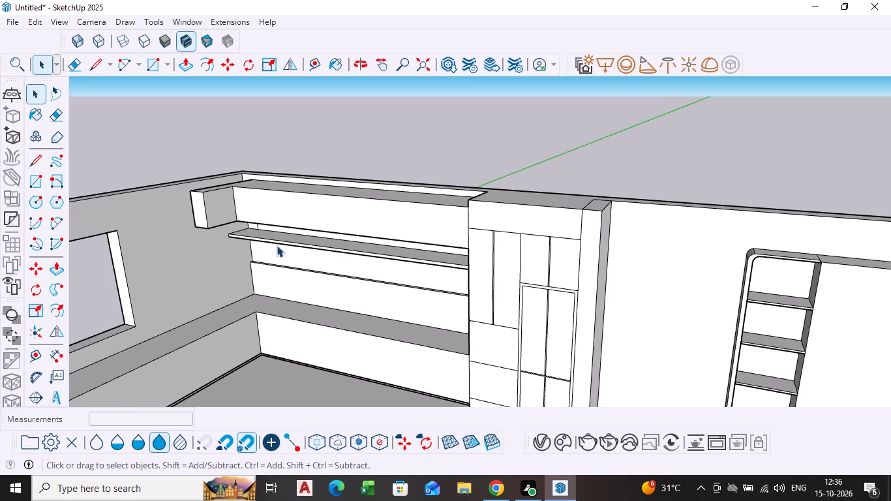
middle_click_drag(277, 245, 348, 236)
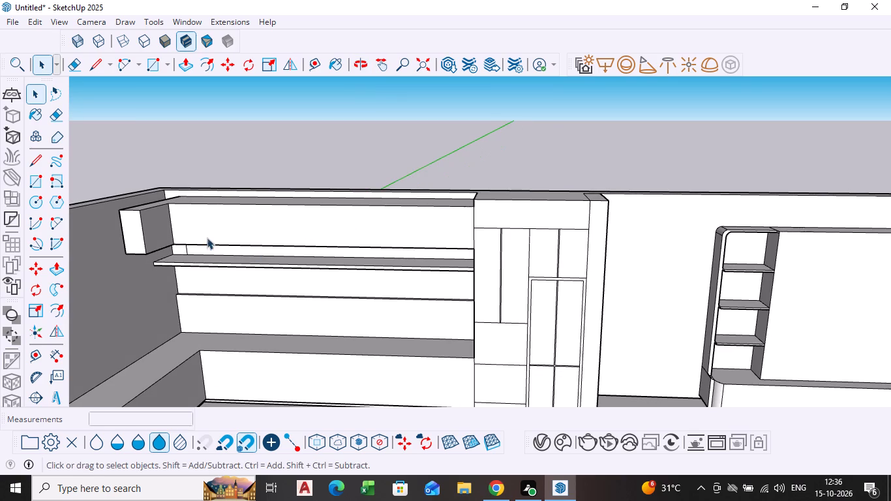
scroll(190, 235, "up", 3)
left_click(166, 233)
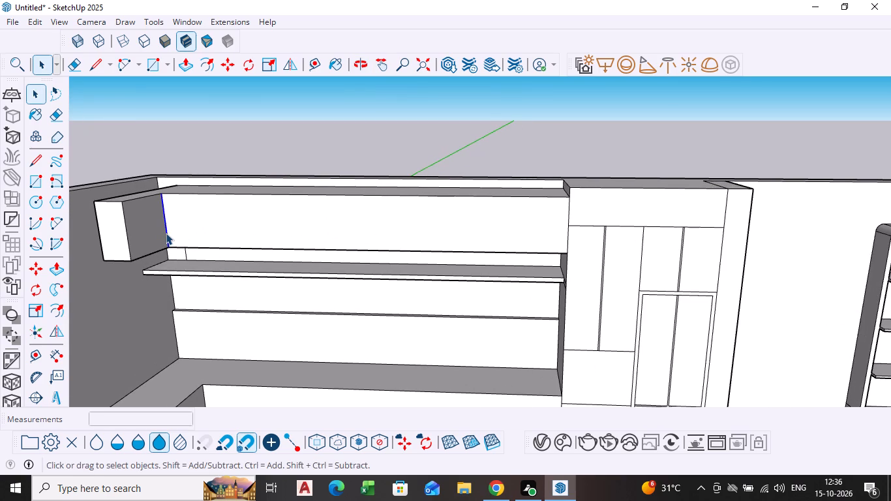
key("m")
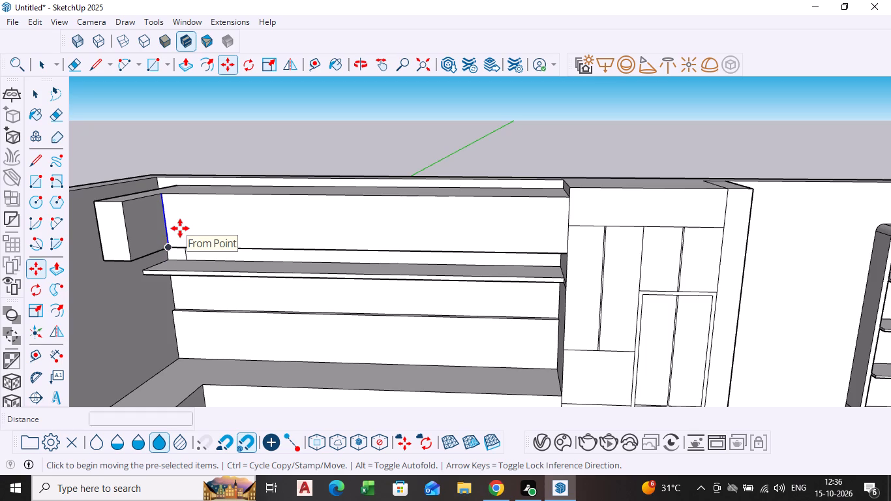
scroll(180, 228, "up", 3)
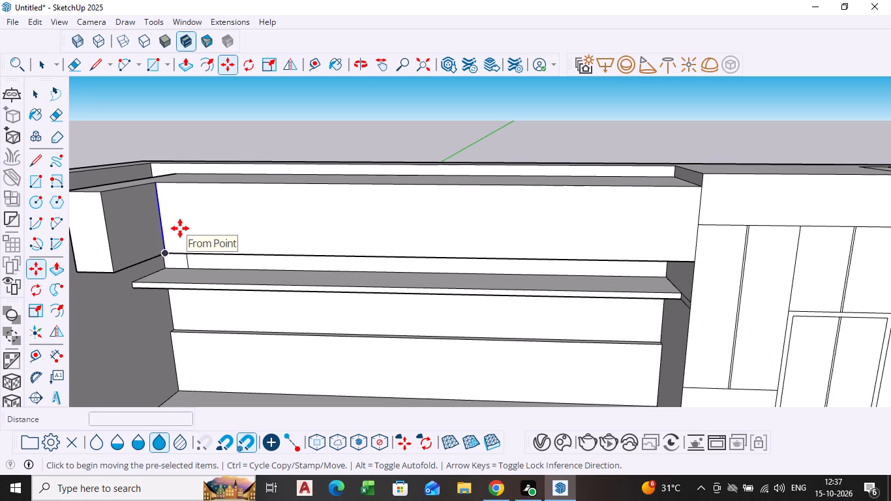
key("space")
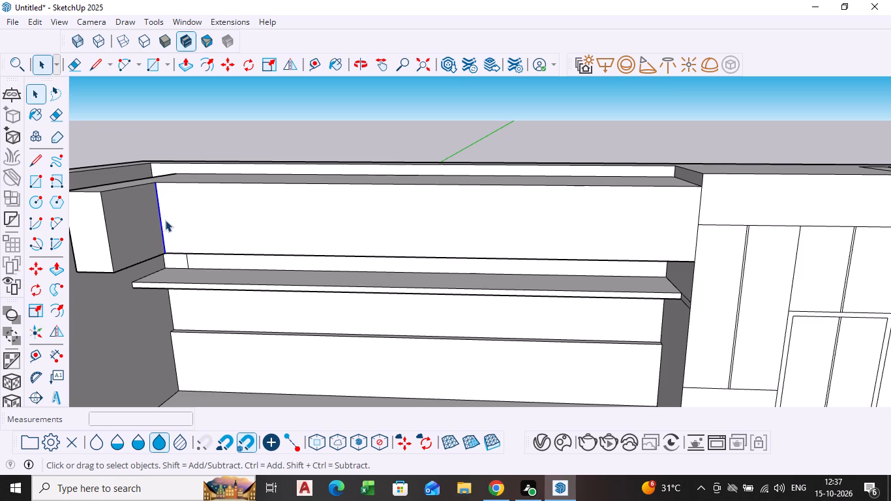
key("m")
left_click(159, 221)
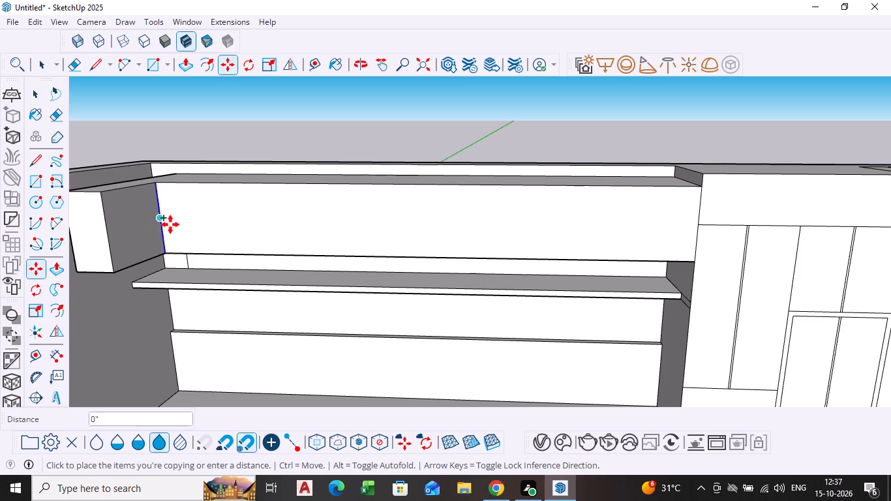
left_click(255, 227)
key("space")
Copy the new vertical line about 1 3/8" farther along the overhead cabinet's front to form a narrow strip.
left_click(258, 240)
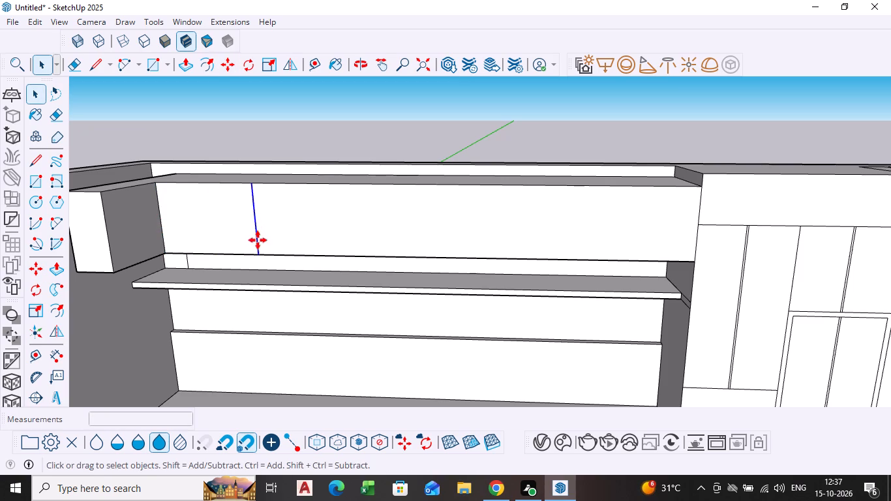
key("m")
scroll(258, 254, "up", 4)
left_click(258, 254)
scroll(277, 255, "up", 4)
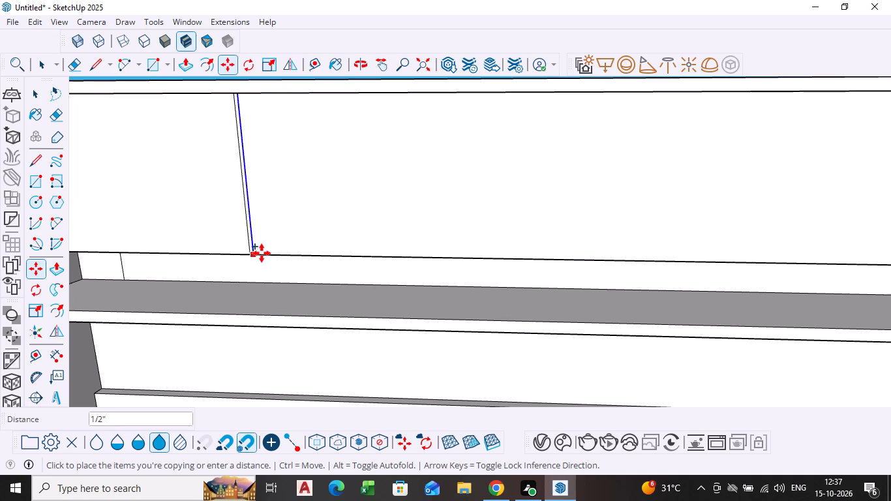
scroll(261, 253, "up", 4)
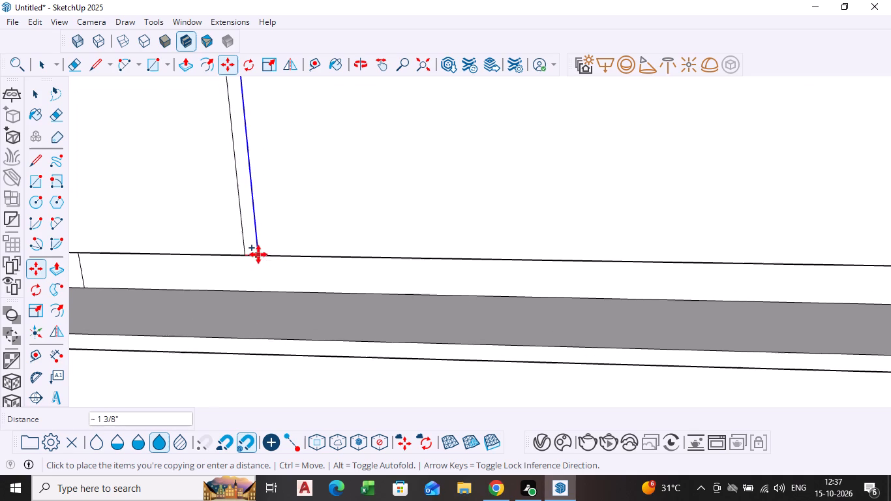
left_click(258, 256)
key("space")
scroll(258, 256, "down", 16)
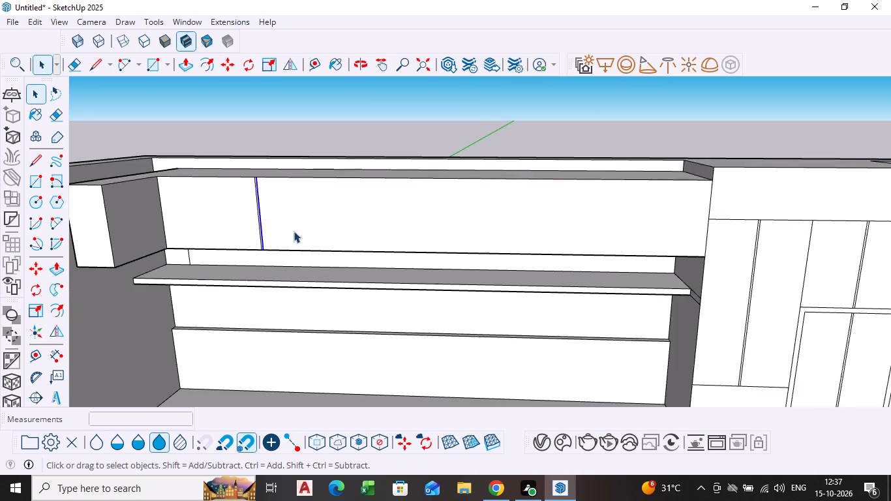
scroll(294, 231, "down", 4)
left_click(342, 151)
Move the strip's second vertical line slightly farther from the first to widen the gap on the overhead cabinet's front.
scroll(307, 198, "up", 5)
middle_click_drag(262, 274, 268, 266)
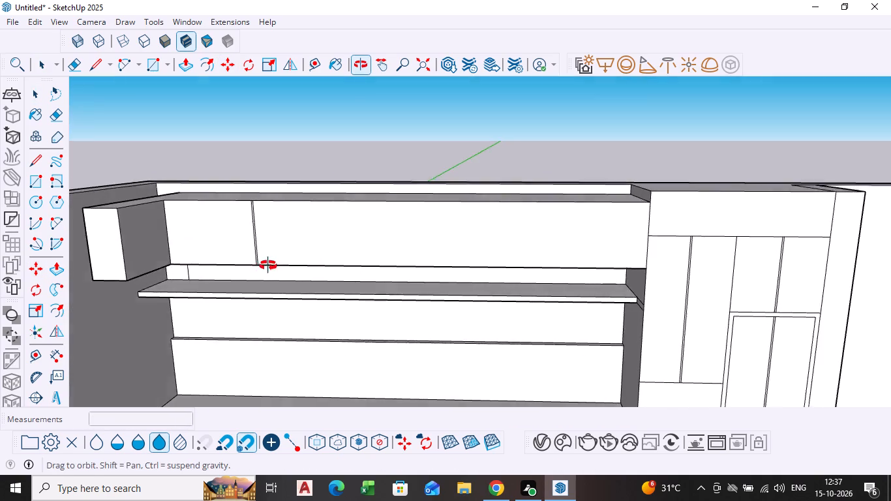
middle_click_drag(268, 266, 292, 260)
scroll(265, 250, "up", 8)
left_click(245, 258)
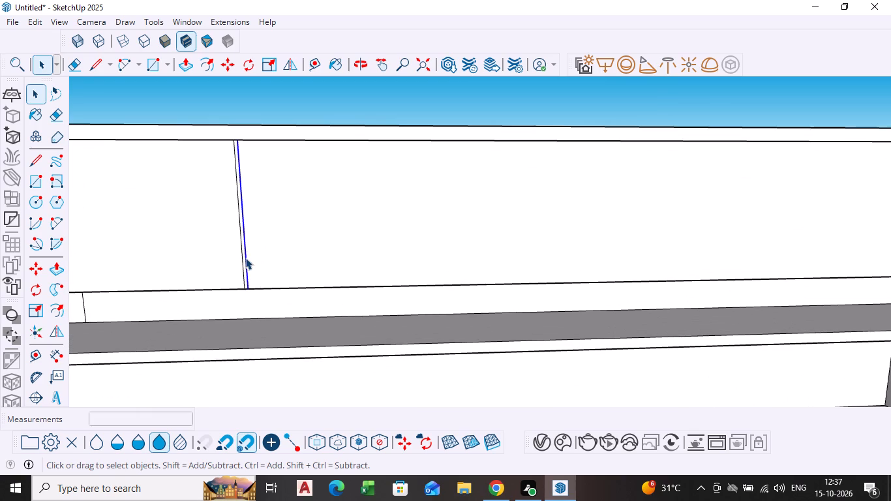
scroll(243, 265, "up", 5)
key("m")
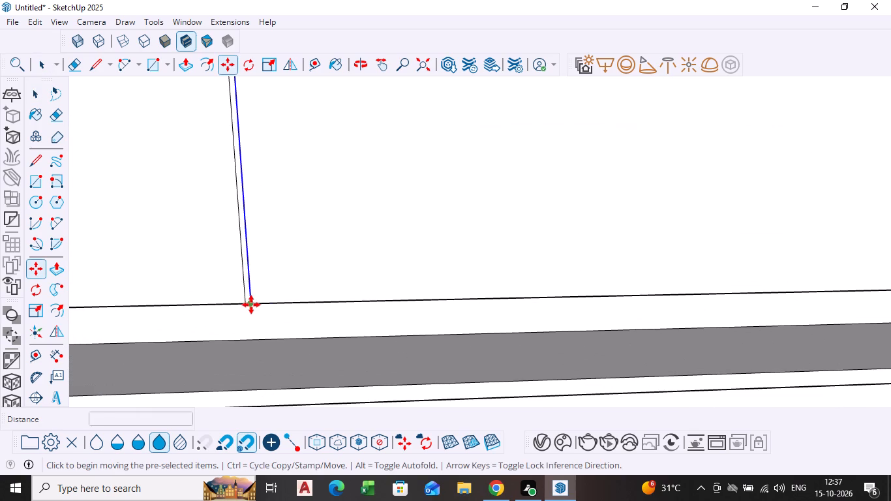
left_click(251, 305)
left_click(256, 305)
key("space")
scroll(325, 282, "down", 5)
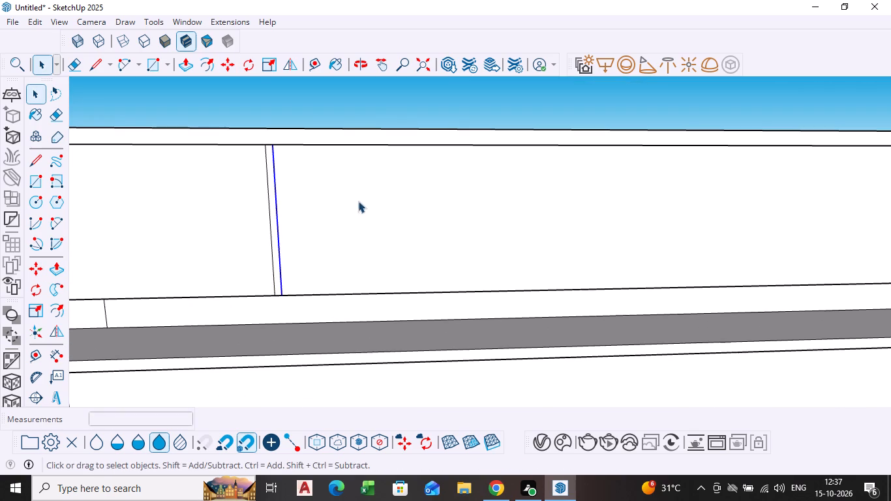
left_click(399, 110)
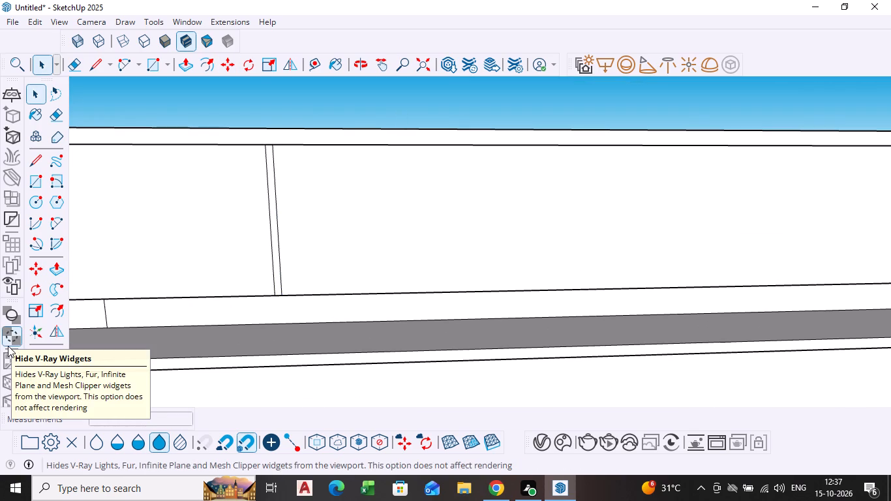
scroll(8, 346, "down", 4)
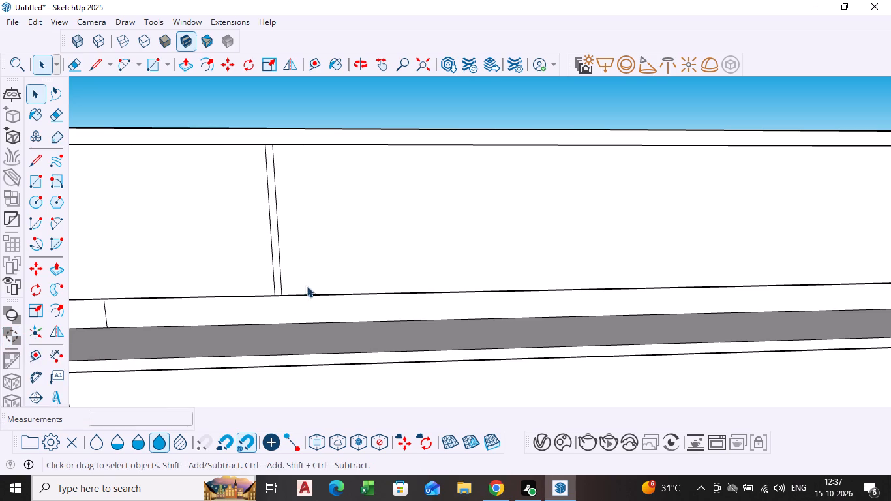
scroll(307, 284, "down", 13)
middle_click_drag(427, 295, 269, 296)
scroll(427, 295, "down", 1, "shift")
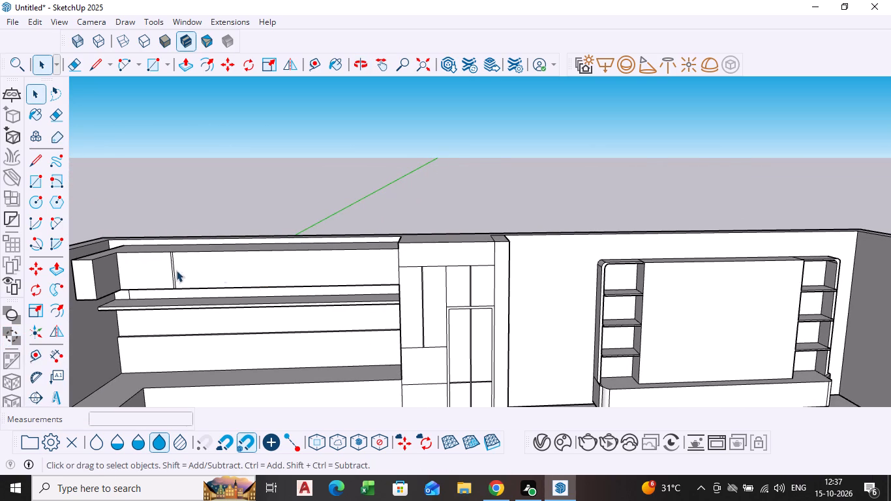
Copy the strip's two vertical lines about 10' 9 1/8" to the overhead cabinet's far end, dividing the span into 4 intervals.
scroll(162, 269, "up", 8)
left_click(180, 277)
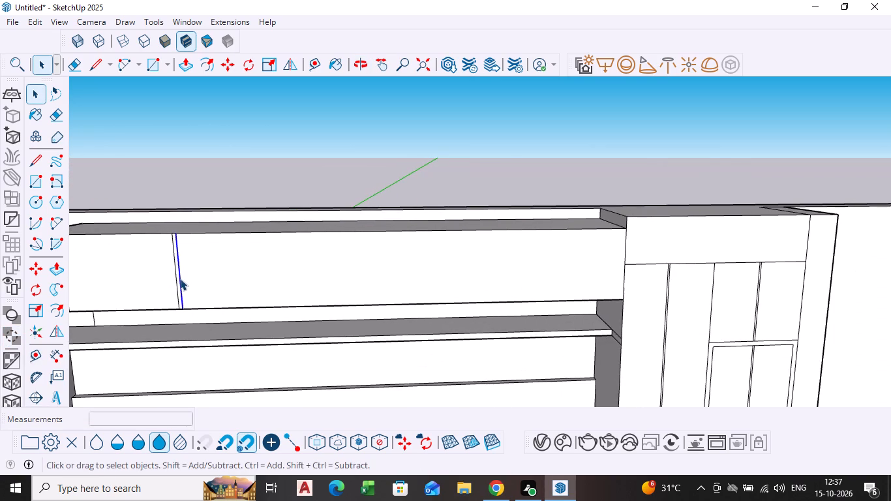
left_click(176, 283, "shift")
key("m")
left_click(179, 310)
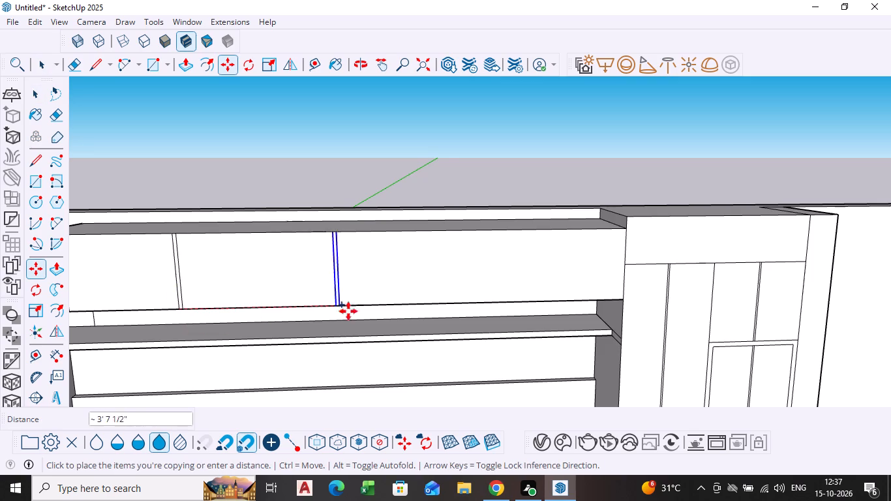
scroll(372, 311, "down", 5)
middle_click_drag(372, 311, 279, 331, "shift")
scroll(380, 326, "up", 8)
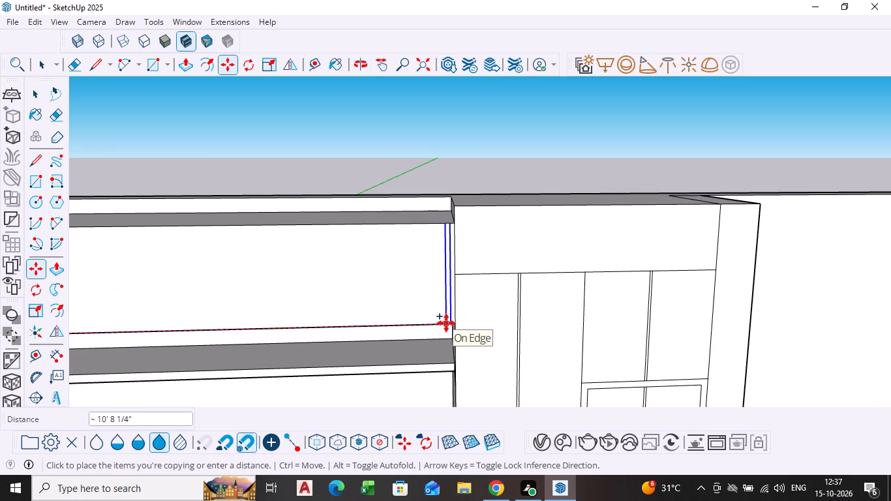
scroll(446, 323, "up", 5)
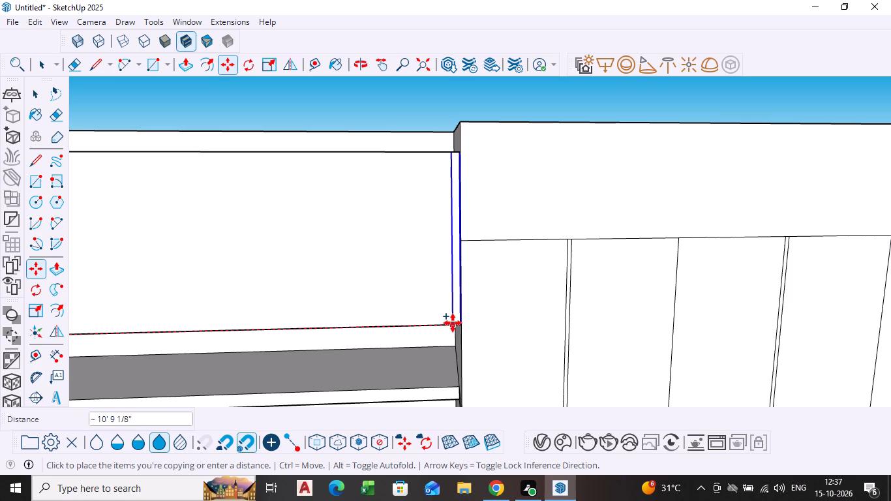
left_click(453, 323)
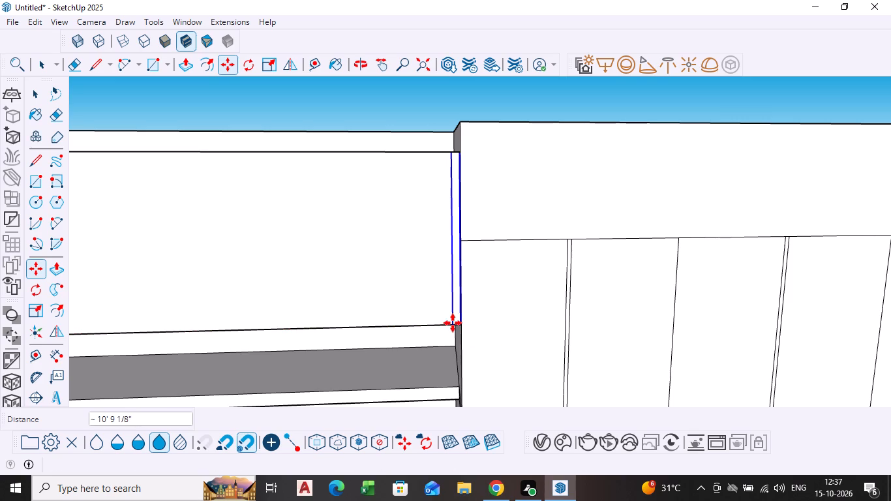
type("/4")
key("Return")
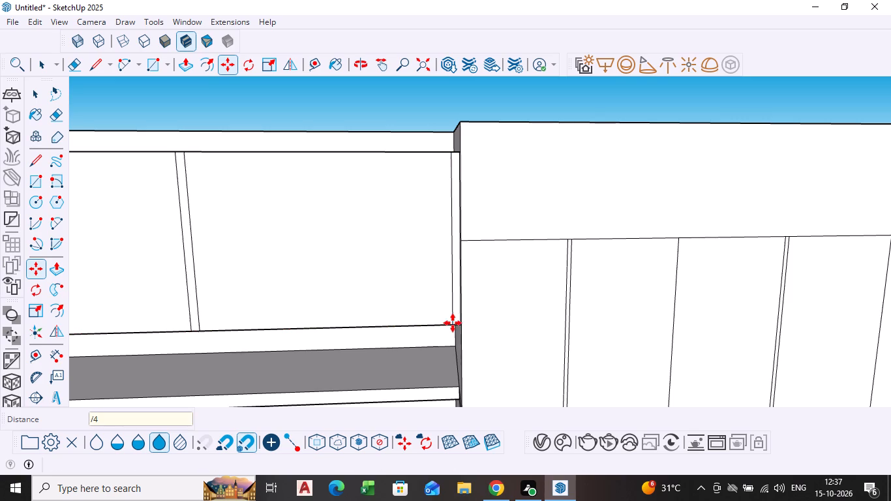
Change the array of strip copies on the overhead cabinet's front to 5 equal divisions.
scroll(445, 324, "down", 17)
middle_click_drag(387, 342, 369, 329)
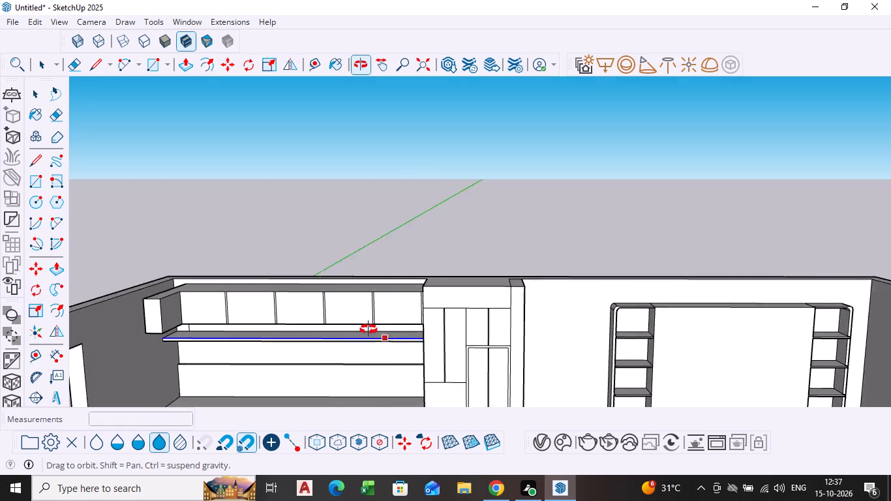
middle_click_drag(369, 329, 372, 311)
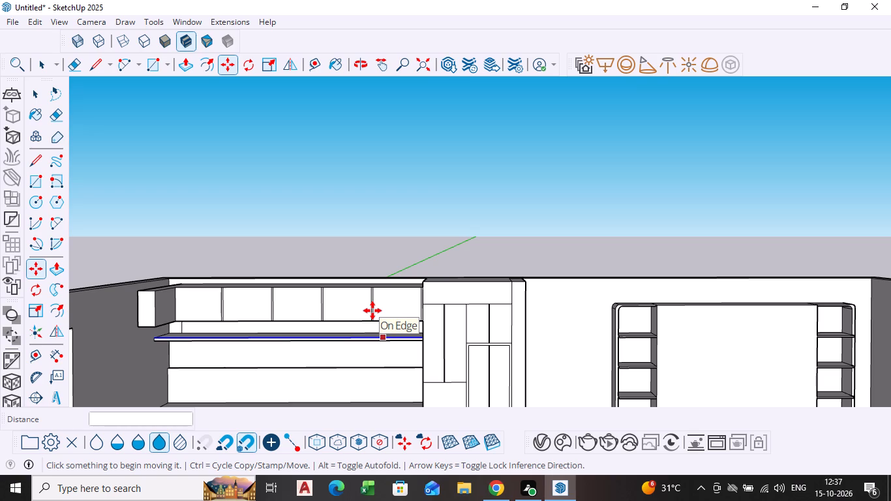
key("slash")
key("5")
key("Return")
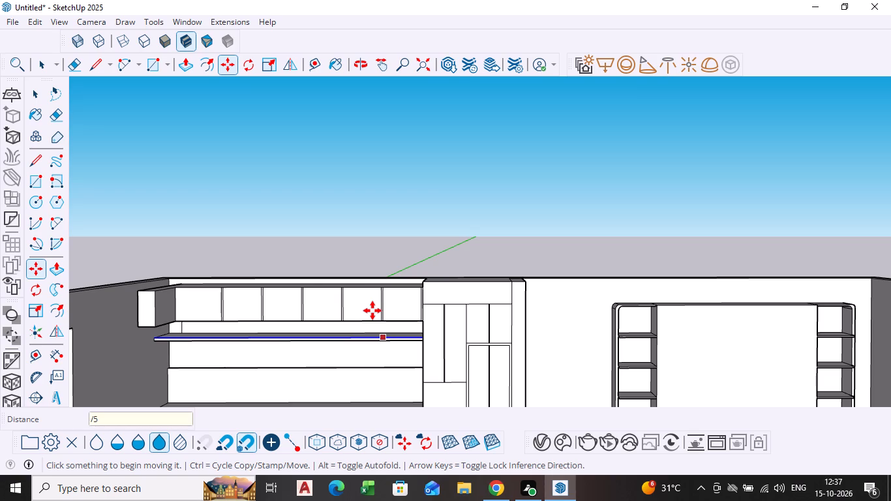
key("space")
left_click(404, 210)
Examine the overhead cabinet's divided front, the shelf and the adjoining side wall with the window.
middle_click_drag(330, 316, 280, 337)
scroll(321, 296, "up", 5)
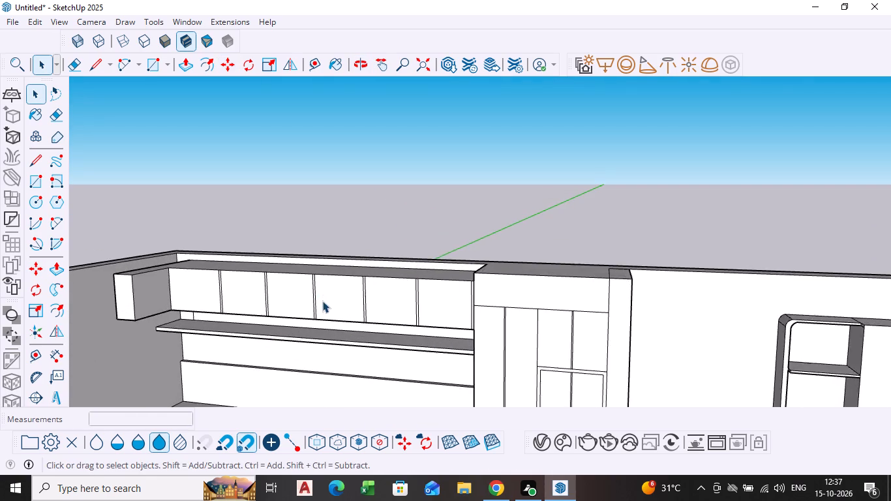
scroll(322, 301, "up", 3)
middle_click_drag(323, 303, 318, 342)
scroll(323, 303, "down", 1)
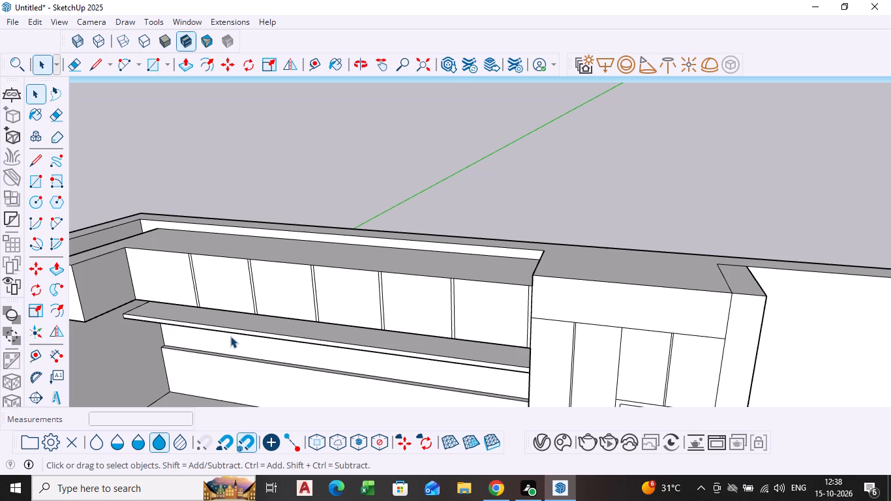
scroll(387, 273, "down", 4)
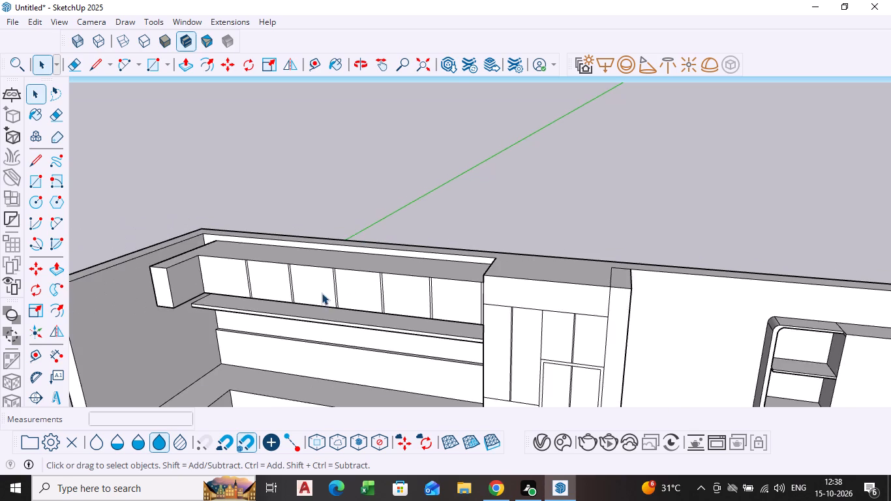
middle_click_drag(322, 293, 325, 264)
scroll(232, 308, "down", 6)
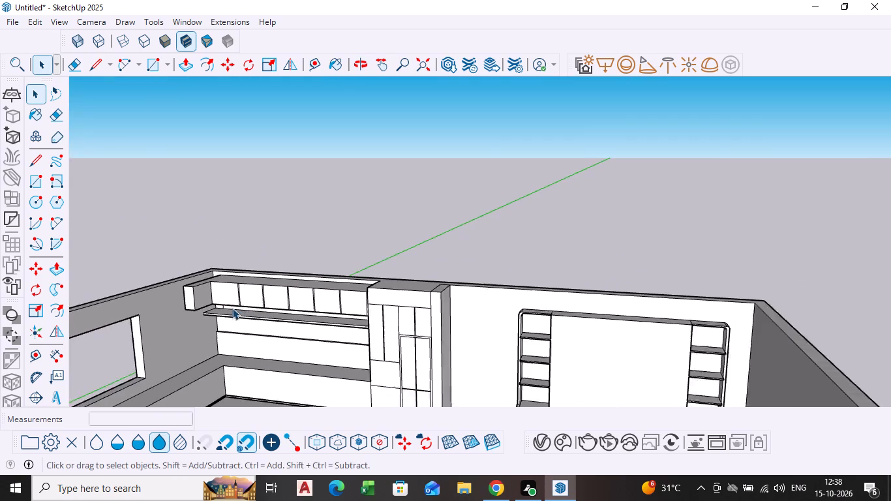
scroll(232, 308, "down", 2)
middle_click_drag(216, 320, 197, 323)
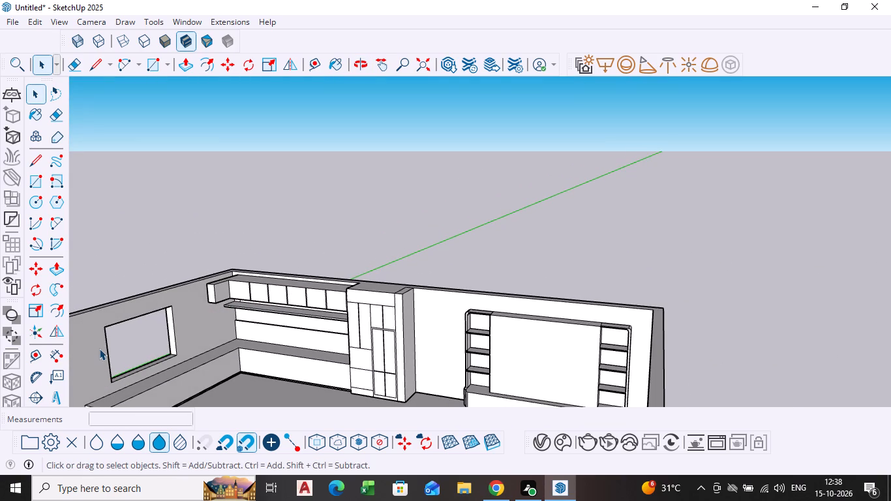
scroll(222, 336, "up", 4)
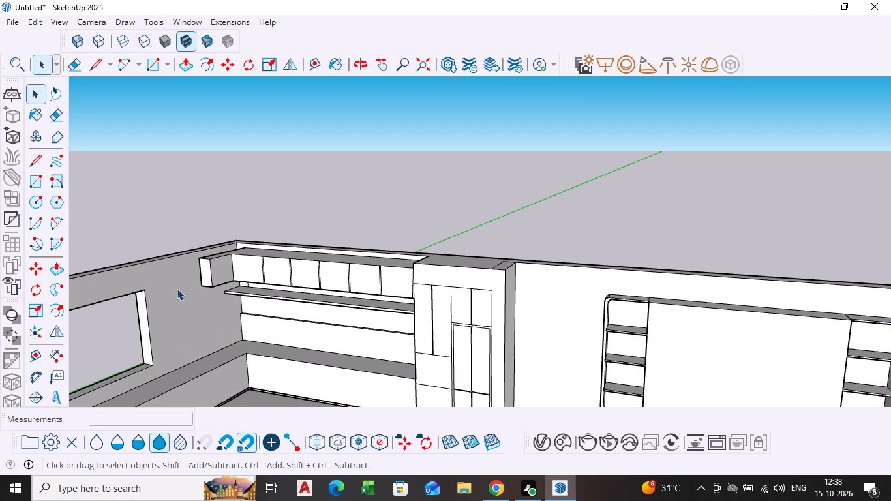
scroll(177, 271, "up", 3)
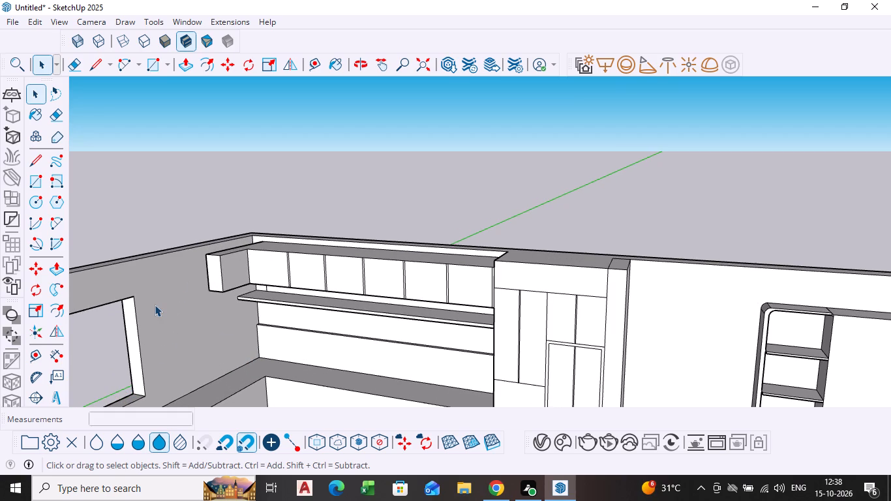
scroll(155, 305, "up", 1)
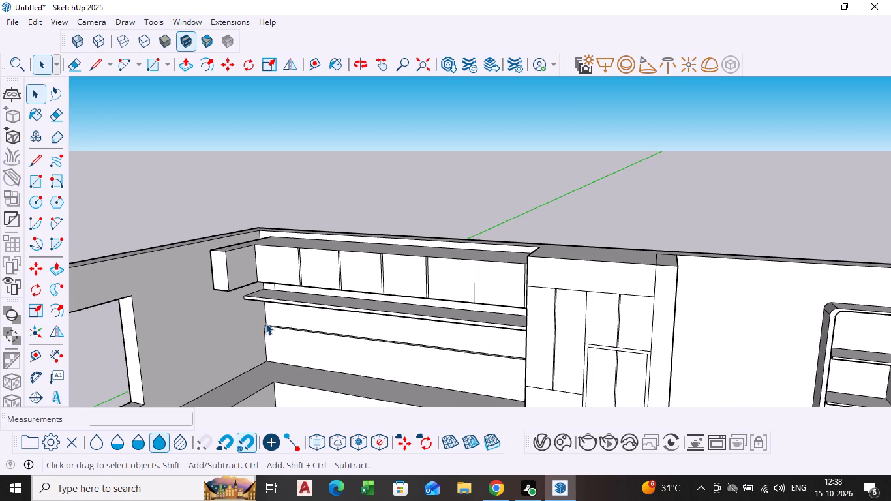
Draw a stepped outline on the side wall from the corner: out, up about 2' 3 7/8", out about 1' 3 3/8", up to the wall's top edge.
middle_click_drag(267, 326, 267, 311)
scroll(265, 316, "up", 4)
middle_click_drag(264, 318, 266, 310)
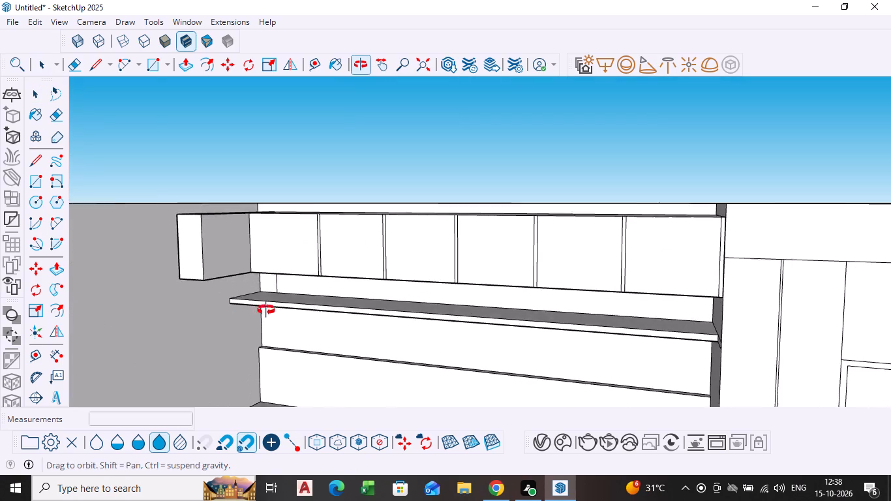
middle_click_drag(266, 310, 270, 301)
scroll(261, 338, "down", 11)
scroll(261, 347, "up", 3)
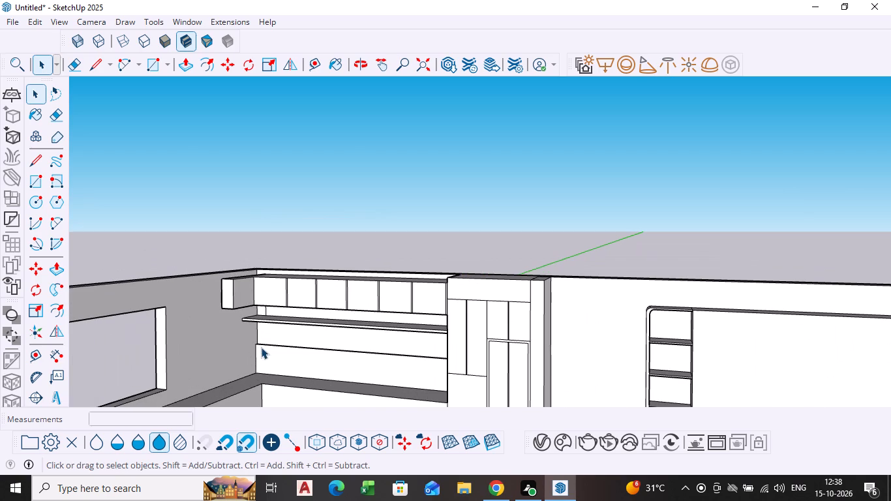
key("l")
left_click(257, 348)
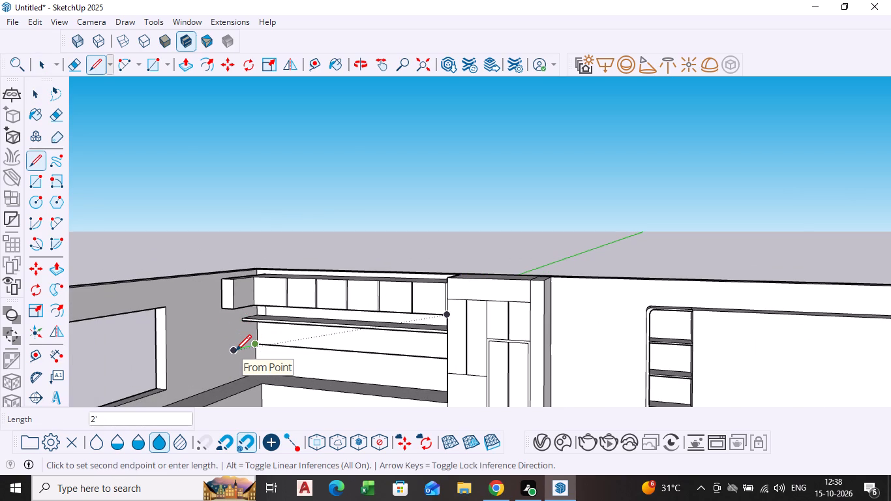
scroll(234, 352, "up", 5)
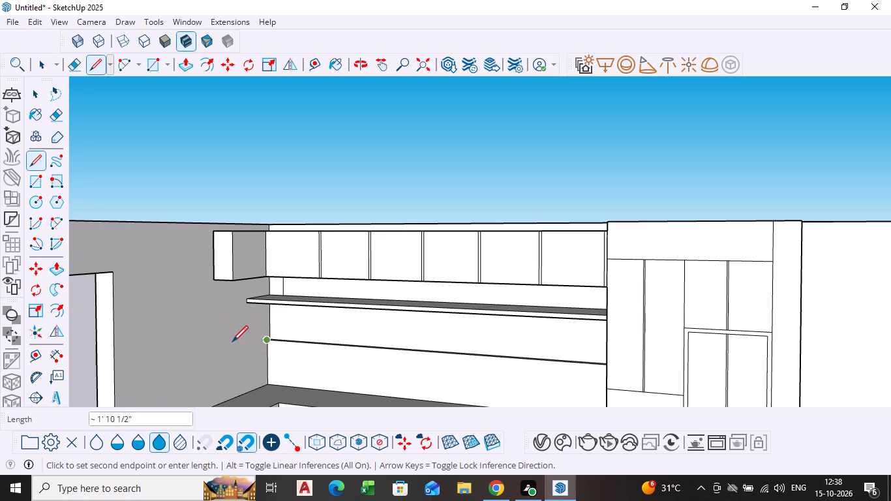
left_click(229, 346)
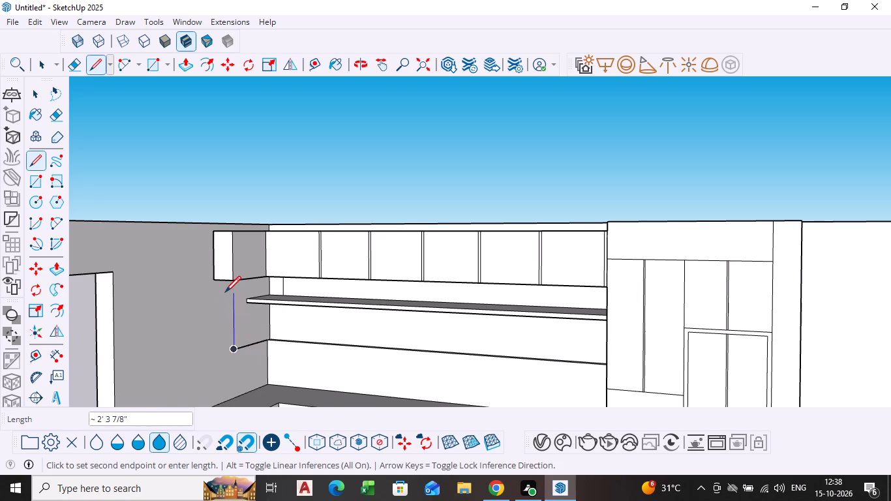
left_click(226, 292)
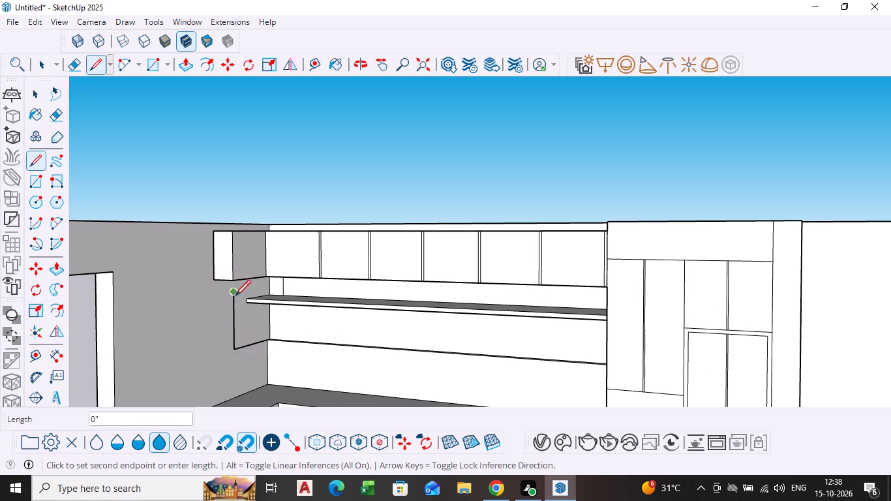
left_click(232, 296)
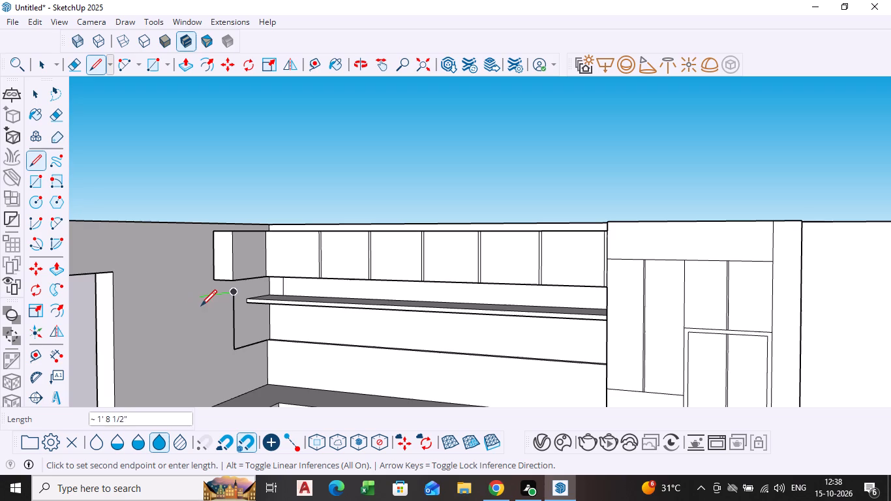
scroll(203, 300, "up", 3)
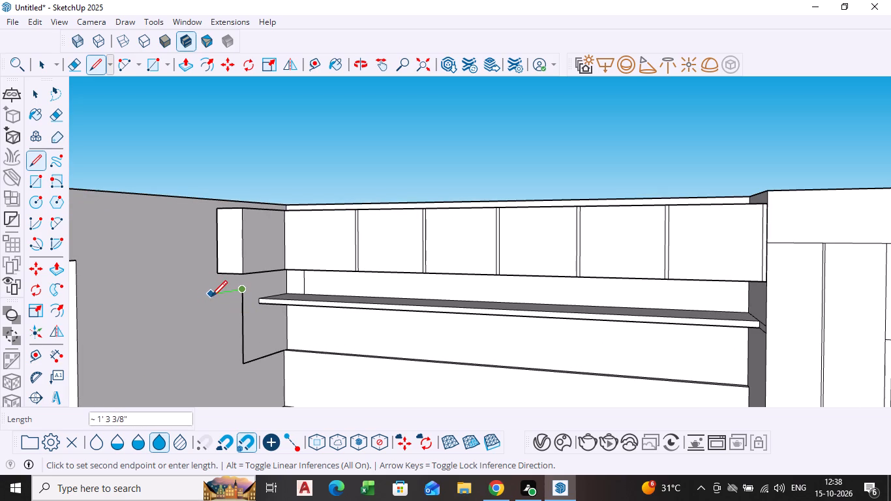
left_click(211, 298)
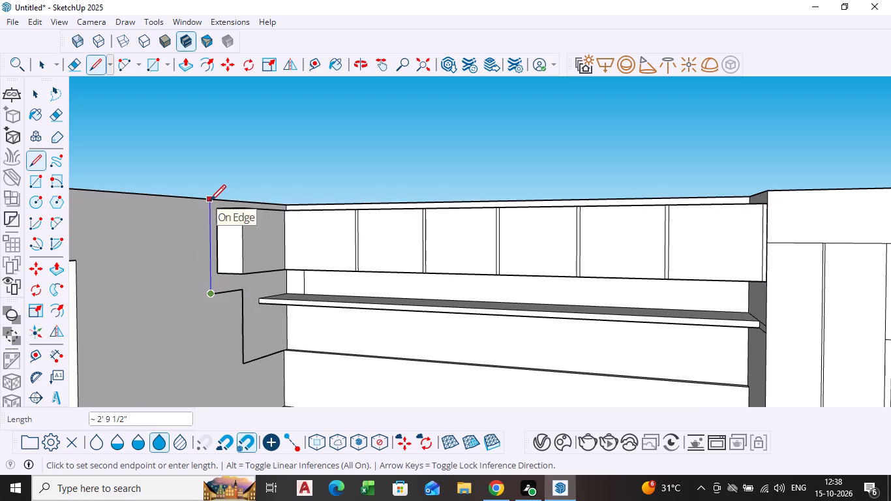
left_click(210, 202)
key("space")
Draw a vertical line about 1' 7 3/16" from the window's upper corner nearest the overhead cabinet up to the wall's top edge.
scroll(193, 291, "down", 8)
left_click(168, 317)
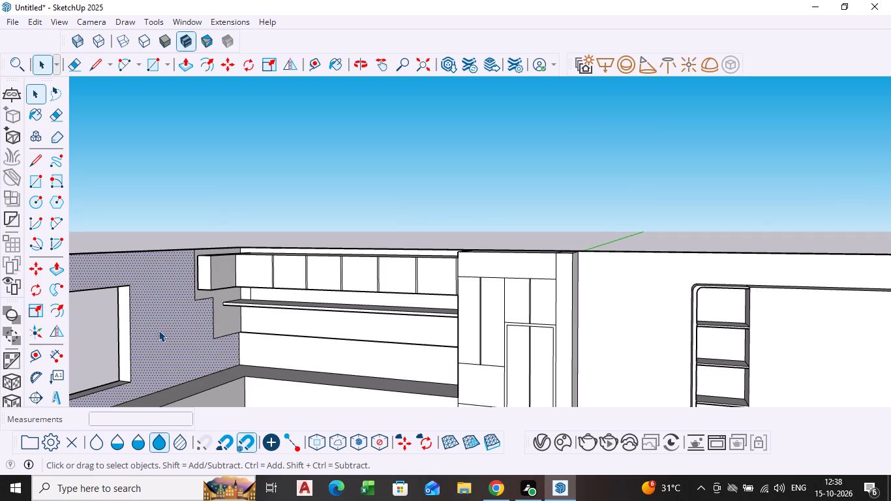
scroll(144, 333, "up", 2)
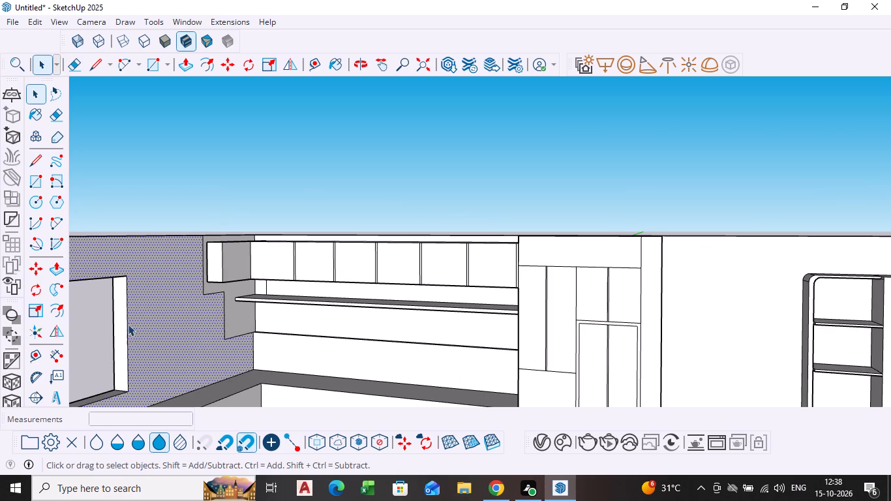
key("l")
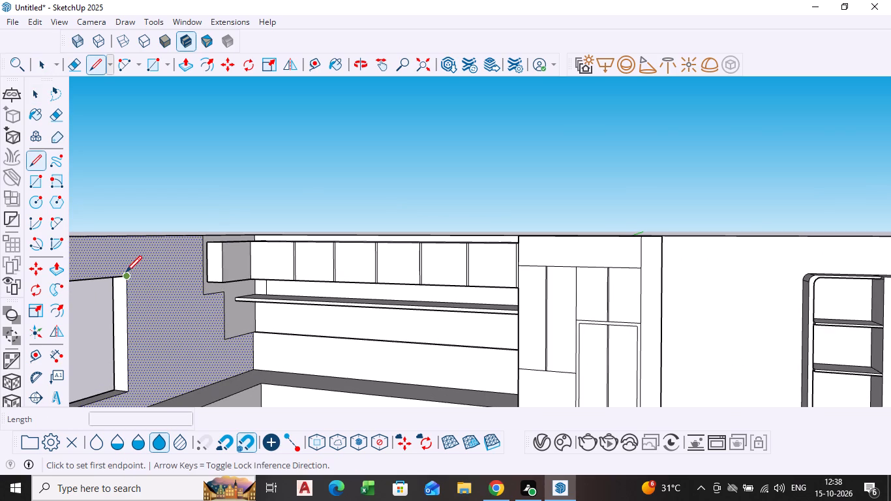
left_click(127, 277)
left_click(127, 241)
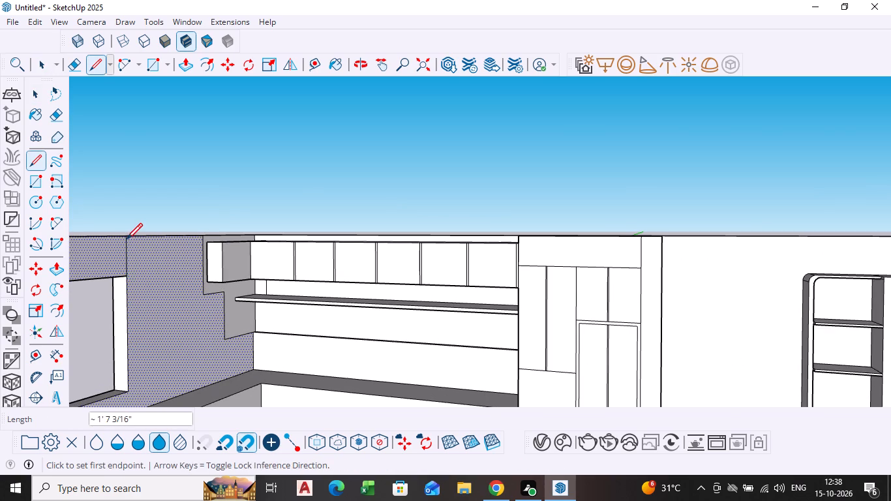
Draw a vertical line from the window's lower corner down to the low cabinet top, and select the wall face beside the window.
scroll(134, 302, "down", 3)
middle_click(127, 250, "shift")
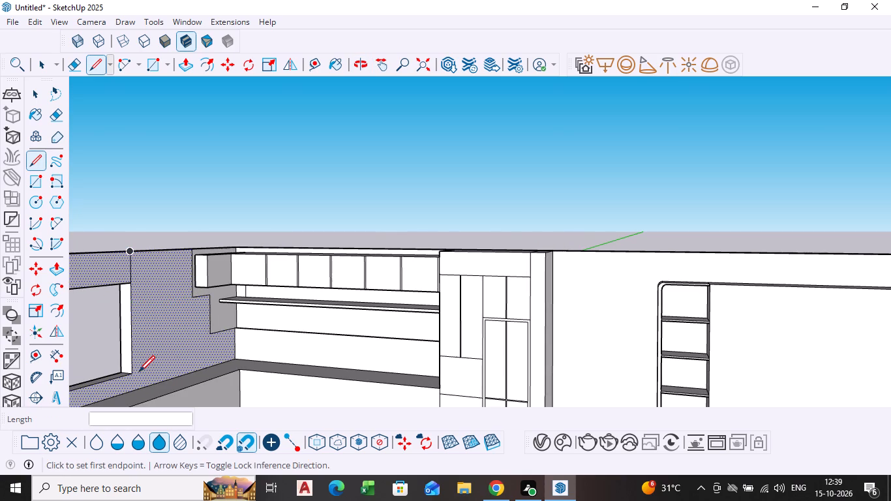
scroll(139, 373, "up", 8)
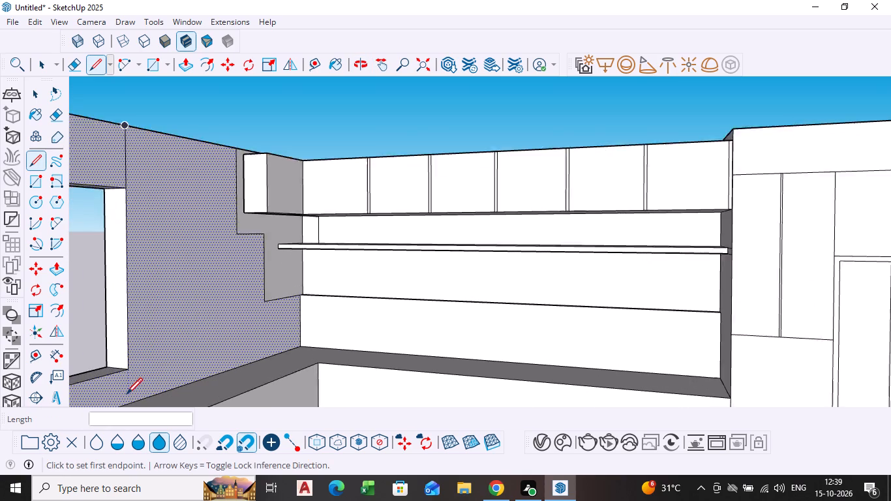
scroll(127, 395, "up", 1)
scroll(127, 395, "down", 7)
left_click(127, 380)
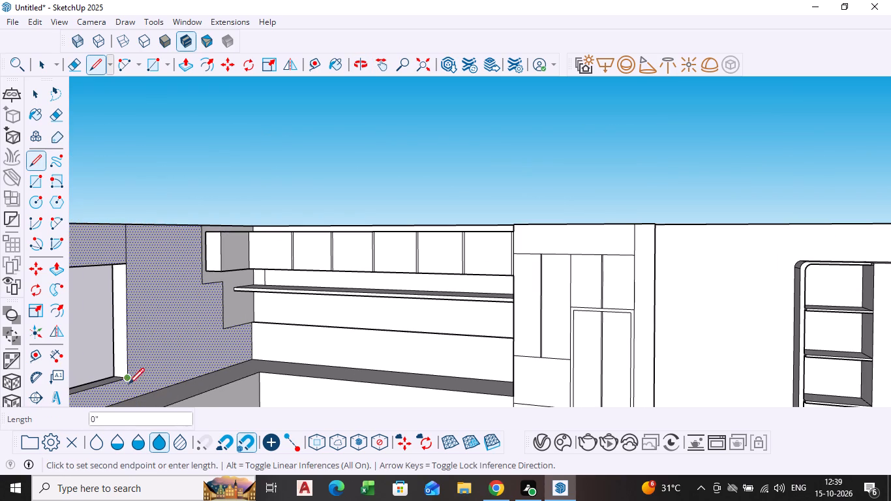
left_click(131, 395)
key("space")
left_click(159, 342)
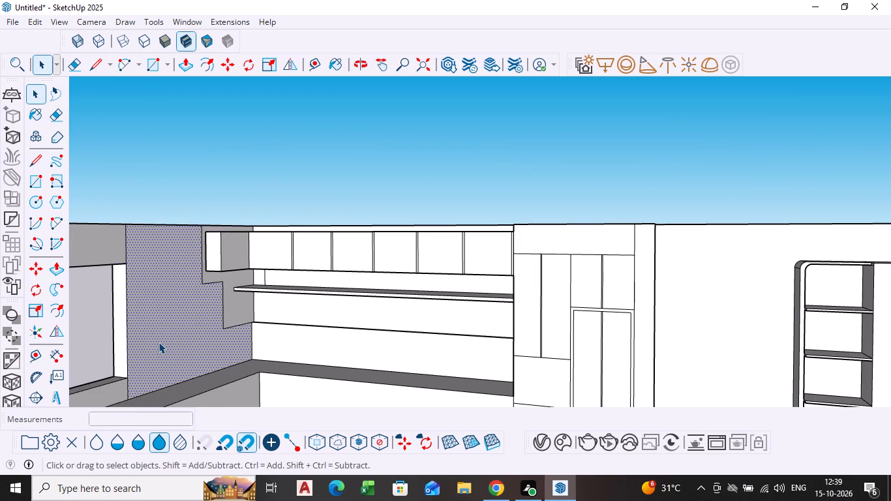
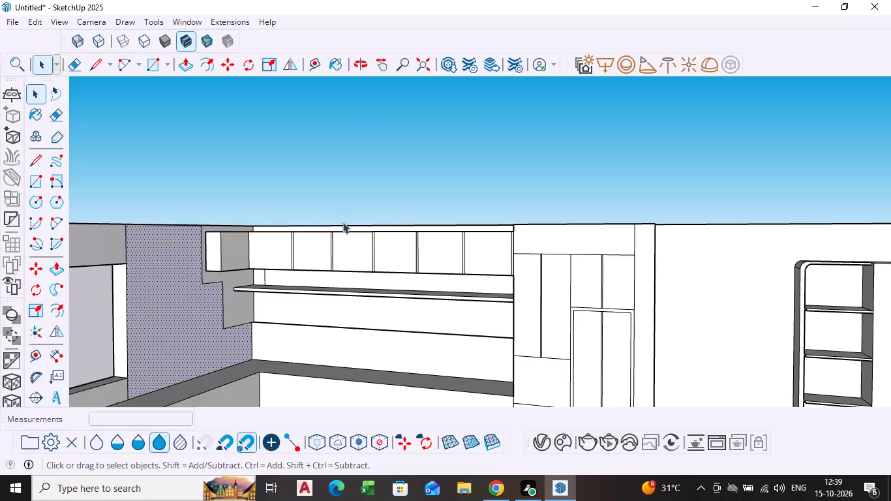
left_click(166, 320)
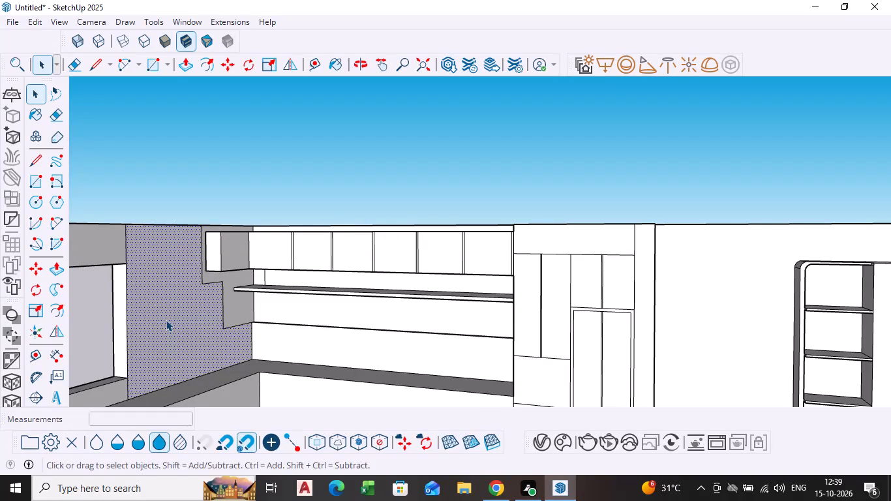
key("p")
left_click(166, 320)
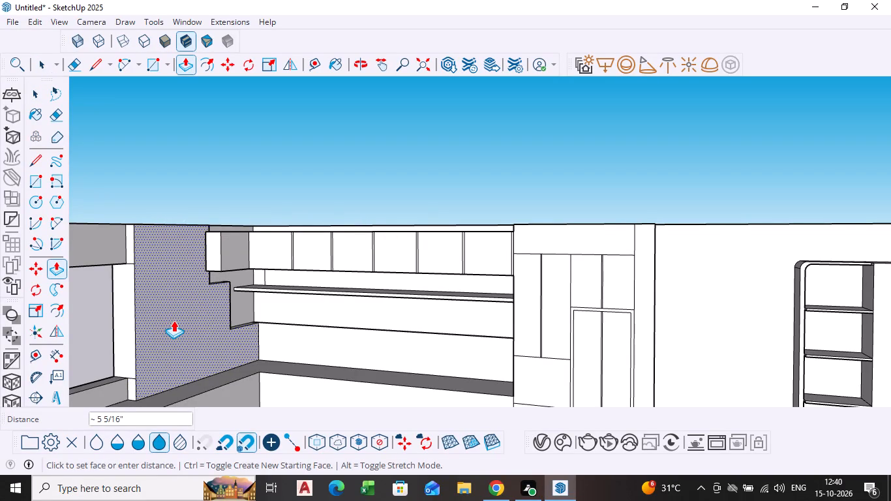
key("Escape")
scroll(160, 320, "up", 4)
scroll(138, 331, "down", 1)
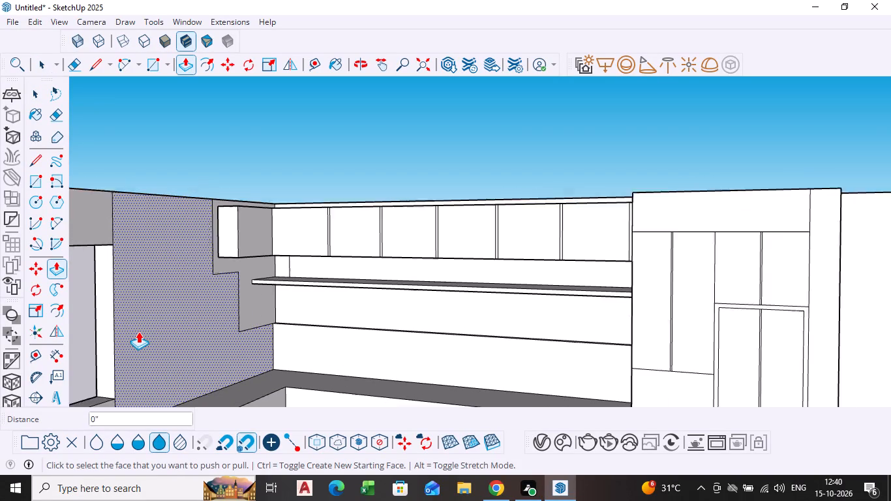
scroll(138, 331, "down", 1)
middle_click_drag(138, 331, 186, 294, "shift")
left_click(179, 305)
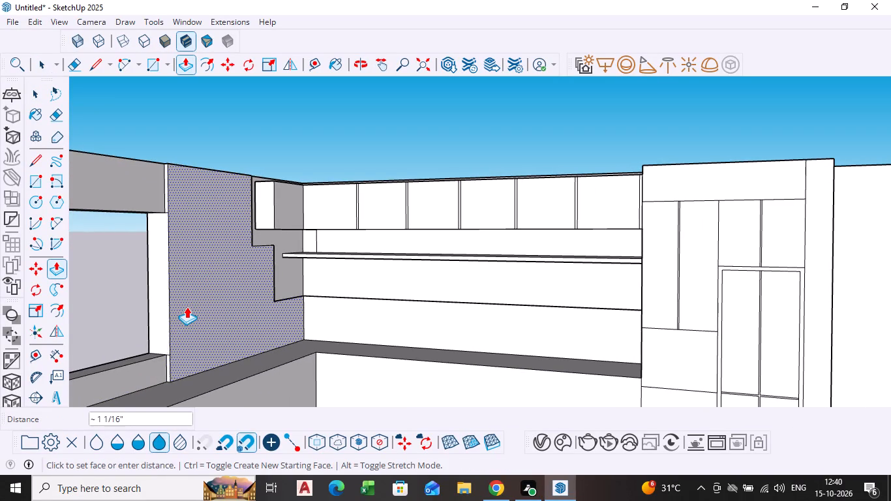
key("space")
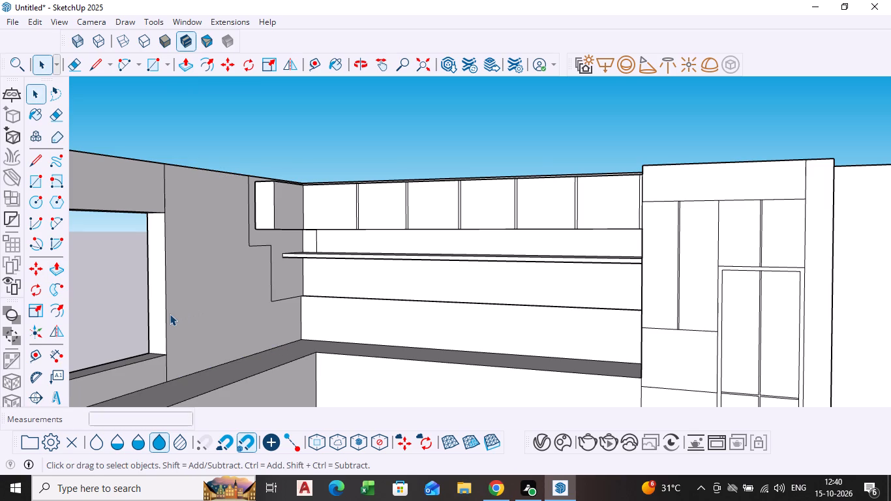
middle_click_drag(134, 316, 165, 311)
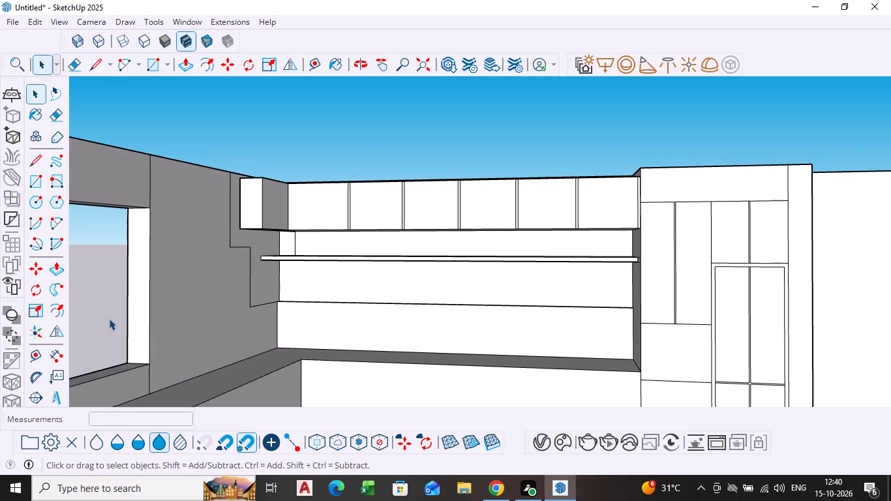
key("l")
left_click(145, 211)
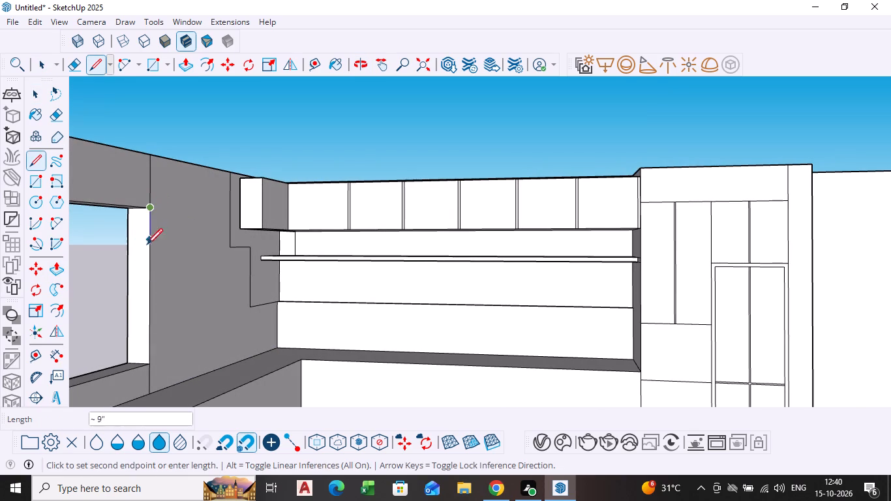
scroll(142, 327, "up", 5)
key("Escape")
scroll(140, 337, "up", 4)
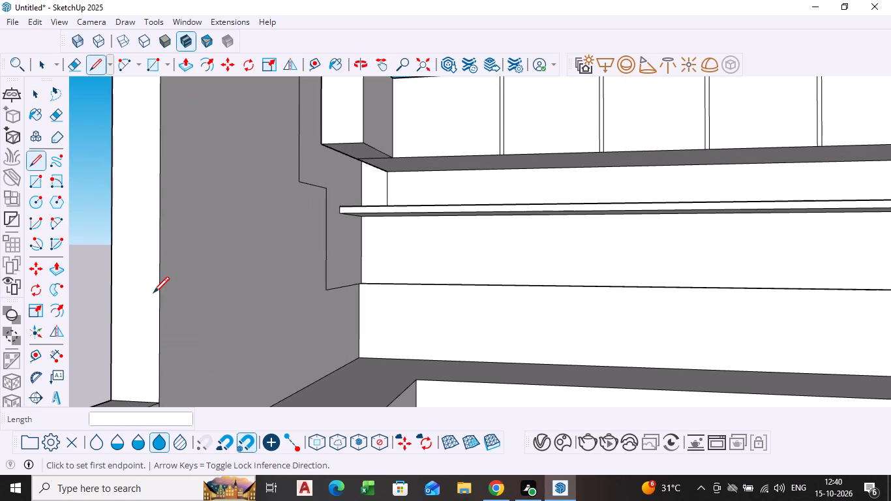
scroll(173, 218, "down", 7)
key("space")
Push/Pull the side wall face between the window and the stepped outline outward by 2".
left_click(183, 249)
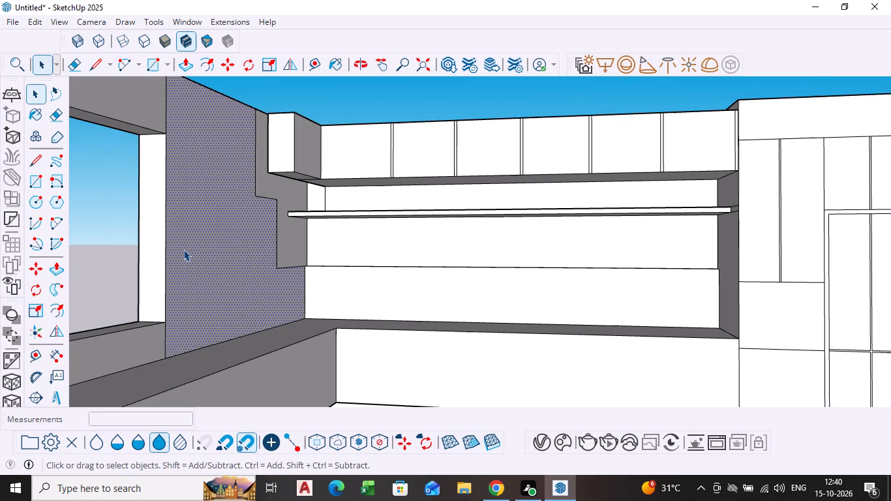
key("p")
left_click(183, 249)
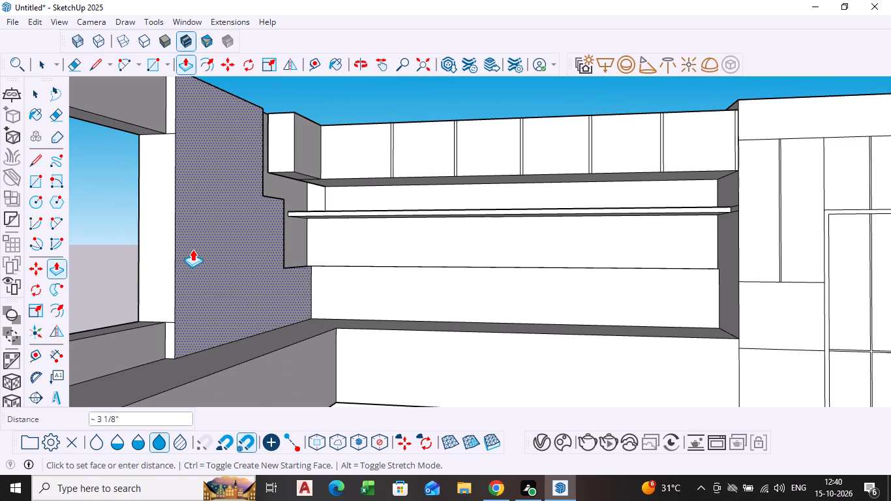
key("2")
key("Return")
key("space")
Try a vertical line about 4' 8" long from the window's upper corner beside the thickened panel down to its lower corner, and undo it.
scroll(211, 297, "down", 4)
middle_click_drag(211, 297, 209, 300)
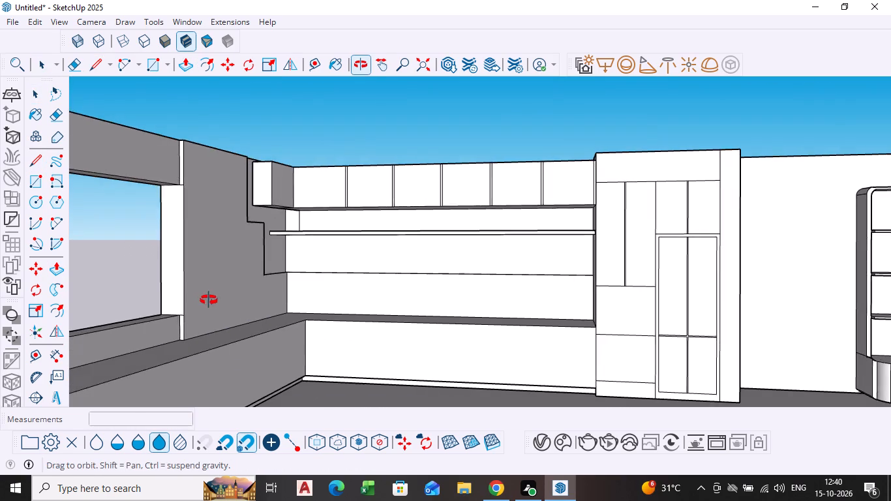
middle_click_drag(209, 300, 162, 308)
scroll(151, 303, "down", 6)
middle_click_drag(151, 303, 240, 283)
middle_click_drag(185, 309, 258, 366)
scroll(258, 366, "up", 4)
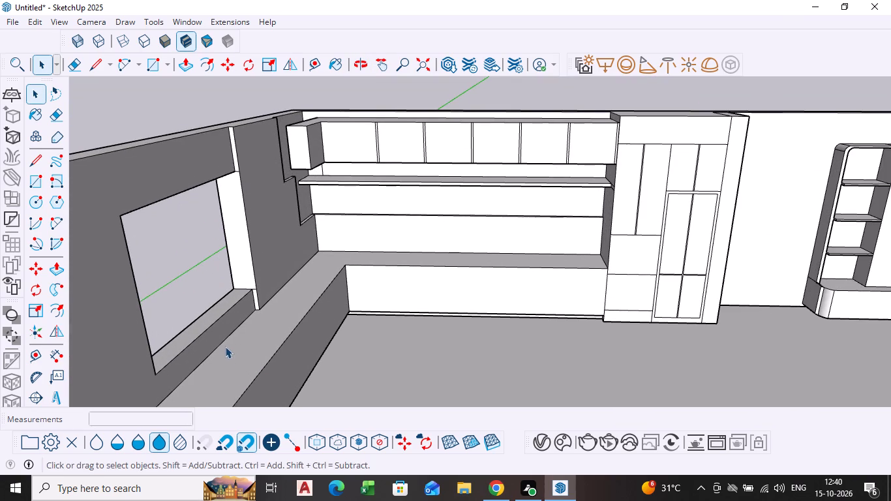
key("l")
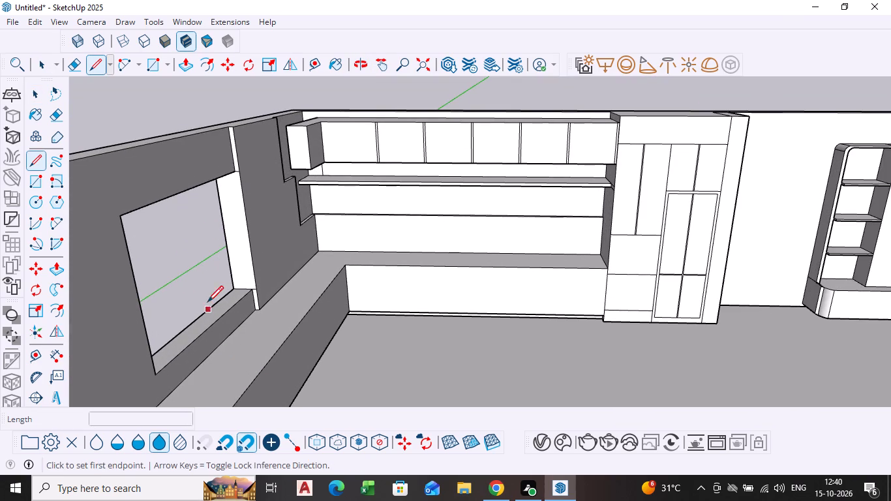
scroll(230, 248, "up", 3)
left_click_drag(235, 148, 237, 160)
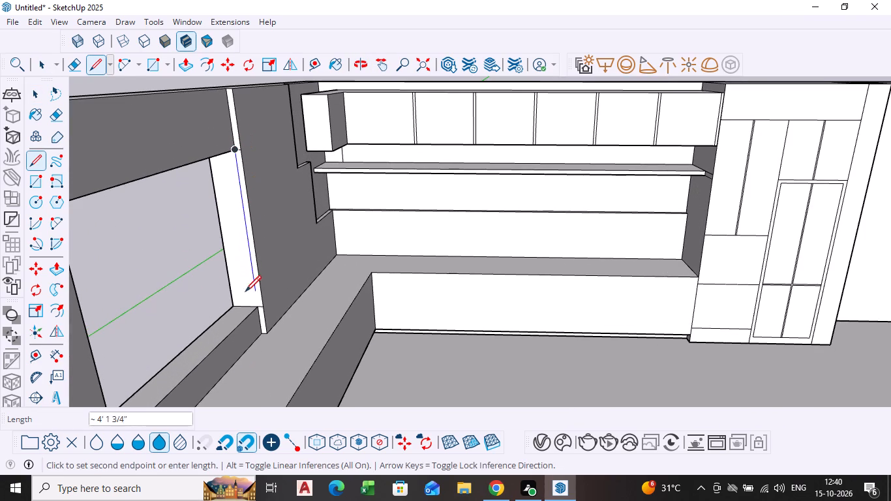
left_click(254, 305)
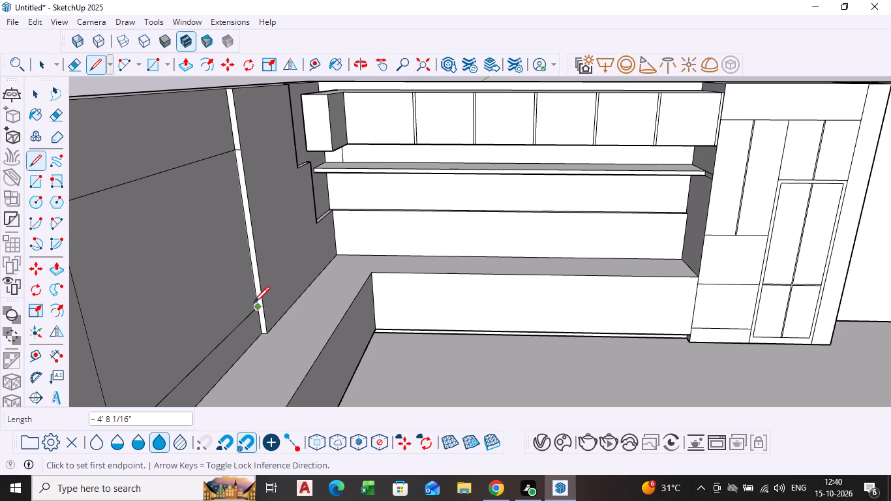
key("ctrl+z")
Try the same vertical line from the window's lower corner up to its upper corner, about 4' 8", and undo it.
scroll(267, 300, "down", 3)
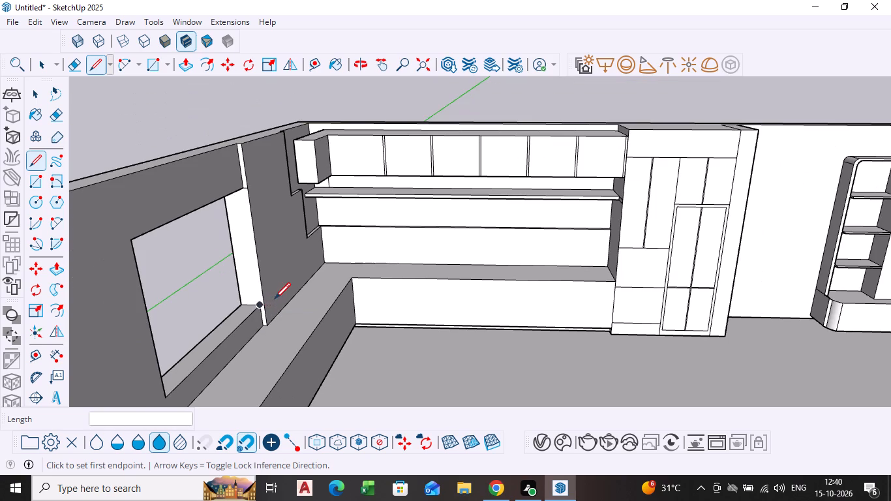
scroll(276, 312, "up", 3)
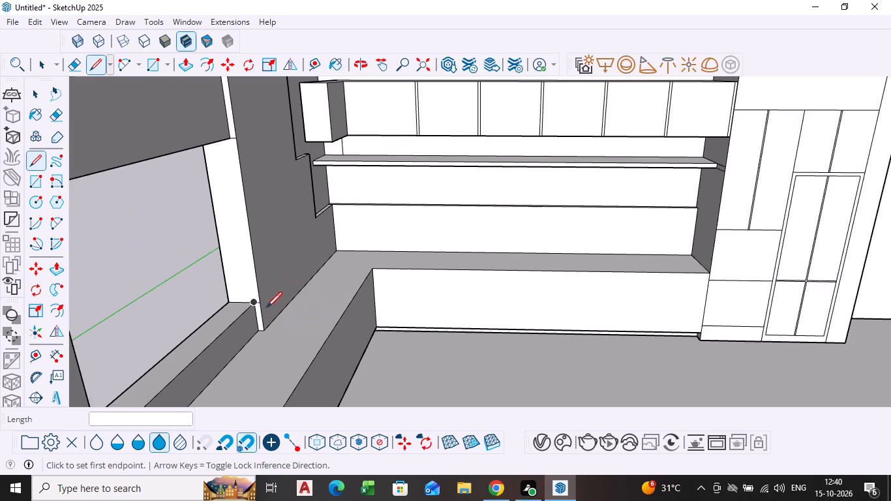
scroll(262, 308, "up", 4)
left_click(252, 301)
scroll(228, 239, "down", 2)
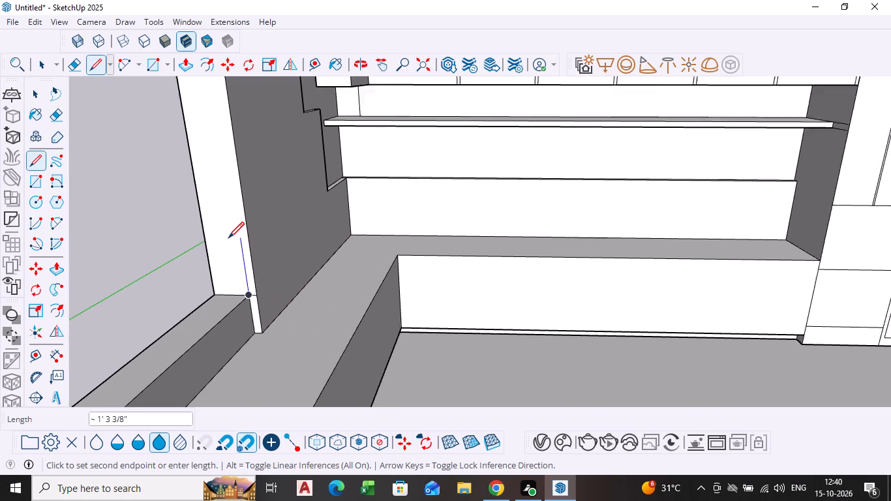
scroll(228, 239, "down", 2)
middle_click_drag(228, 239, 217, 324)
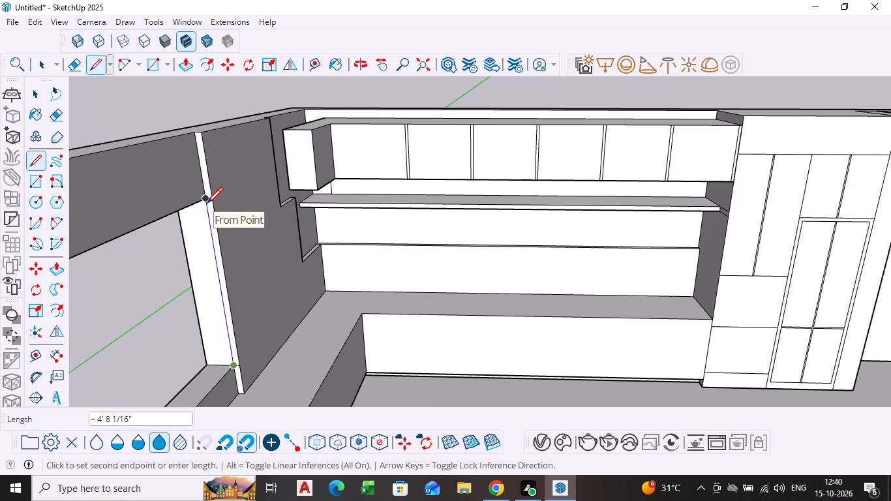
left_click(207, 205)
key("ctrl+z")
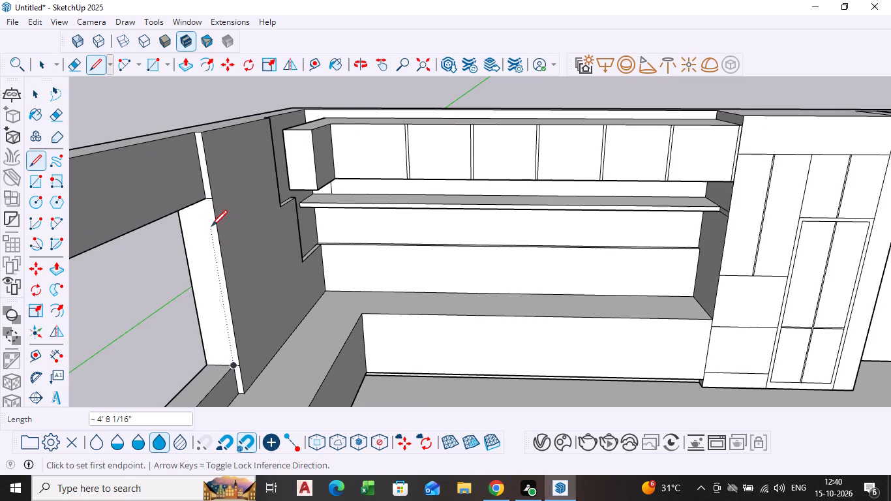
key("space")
Examine the window, the thickened wall panel and the adjoining cabinets from across the room.
scroll(210, 326, "down", 5)
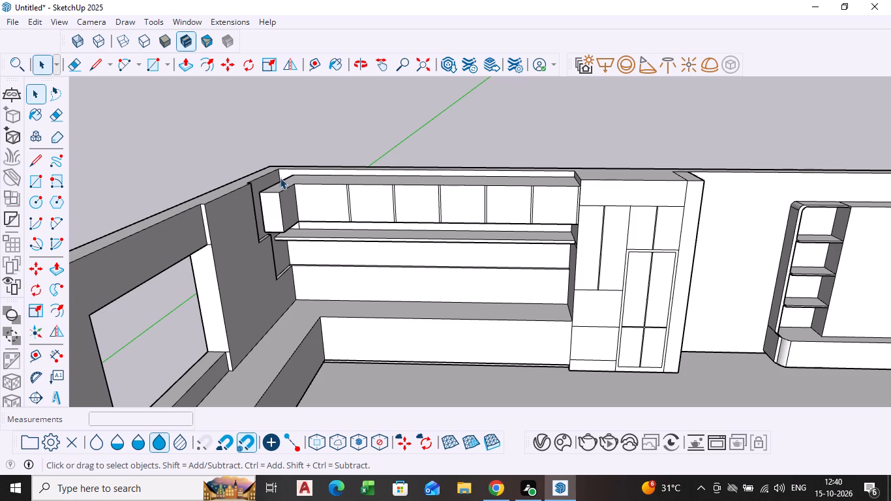
scroll(269, 313, "down", 3)
middle_click_drag(264, 313, 232, 302)
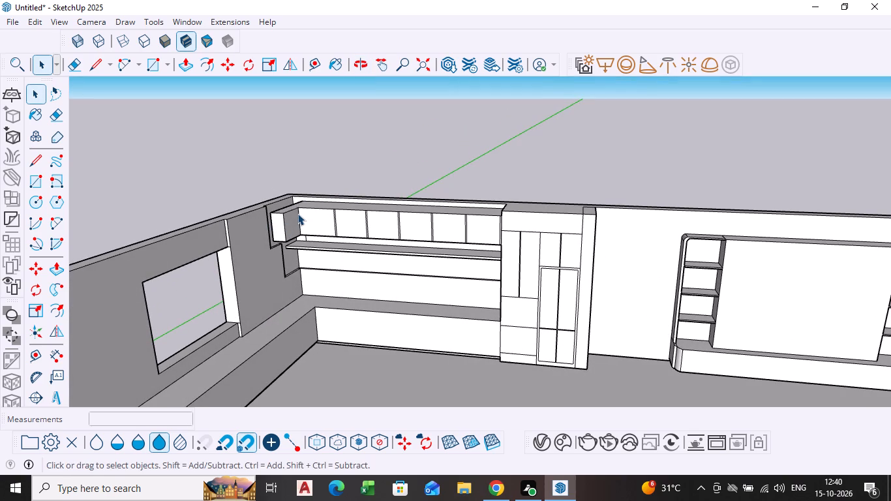
scroll(344, 335, "down", 3)
middle_click_drag(350, 339, 348, 284)
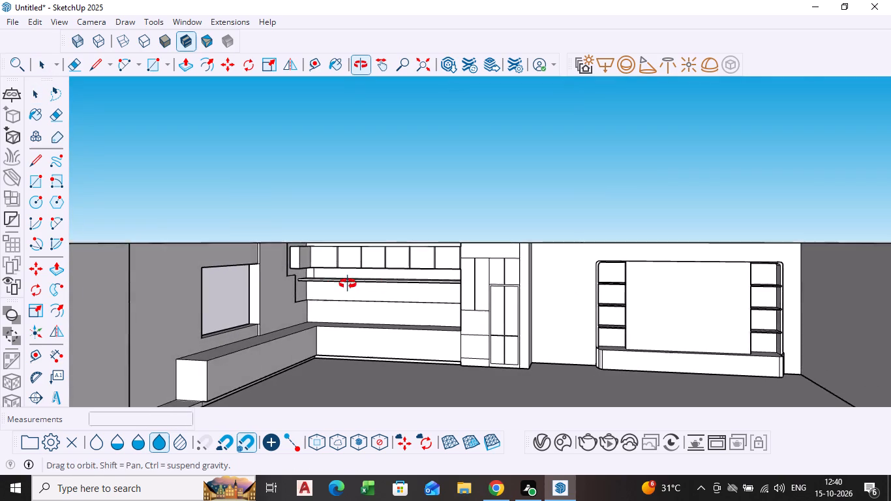
middle_click_drag(348, 284, 346, 286)
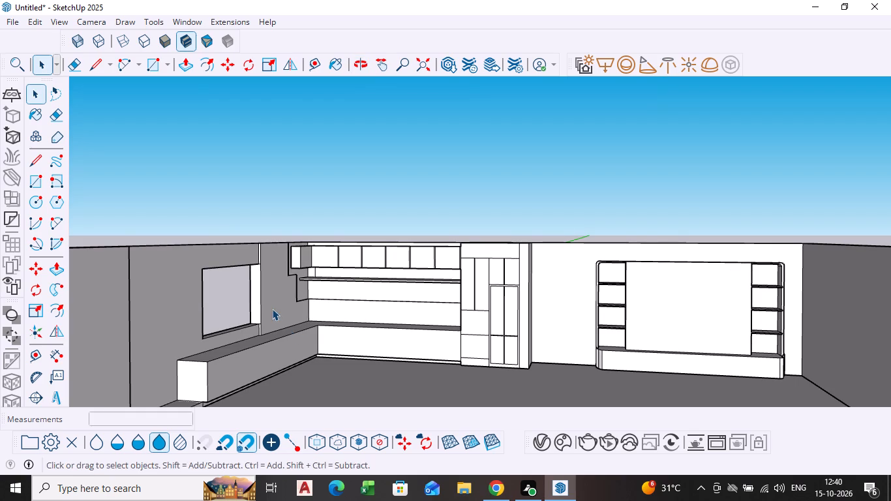
scroll(288, 340, "down", 5)
middle_click_drag(276, 354, 291, 376)
scroll(276, 354, "down", 1)
Draw a vertical line on the window's inner side face, slightly inside the wall plane, from the sill edge to the opening's top edge.
scroll(251, 346, "up", 9)
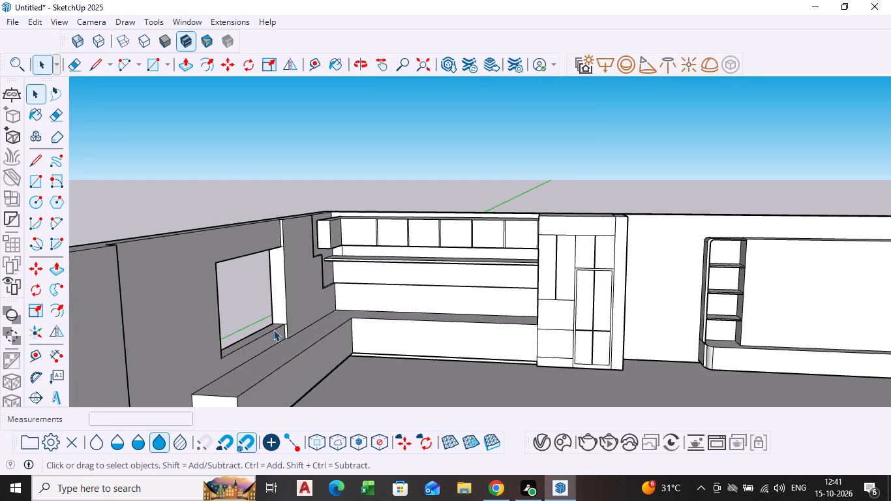
scroll(273, 329, "up", 9)
middle_click_drag(278, 328, 299, 350)
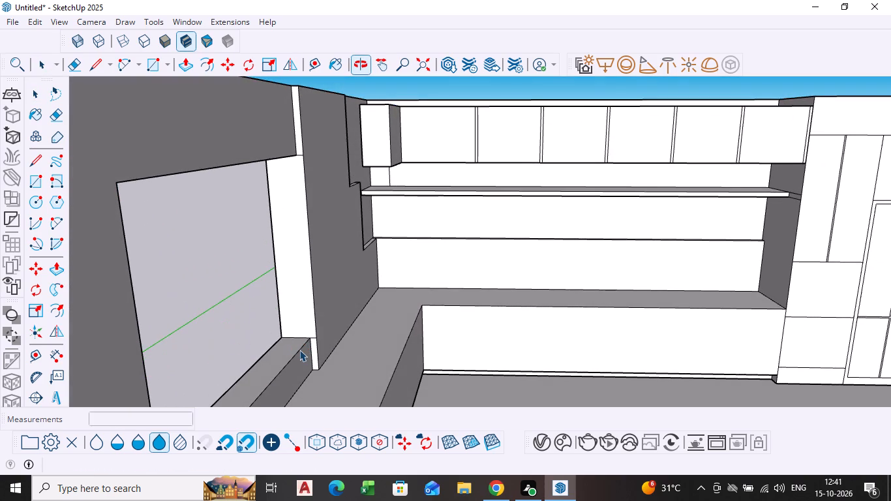
key("l")
scroll(310, 333, "up", 2)
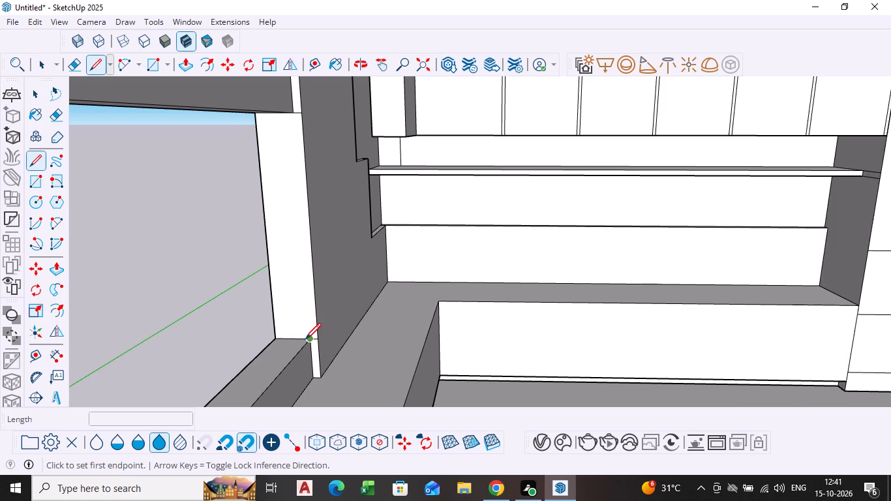
scroll(305, 339, "up", 5)
left_click(305, 341)
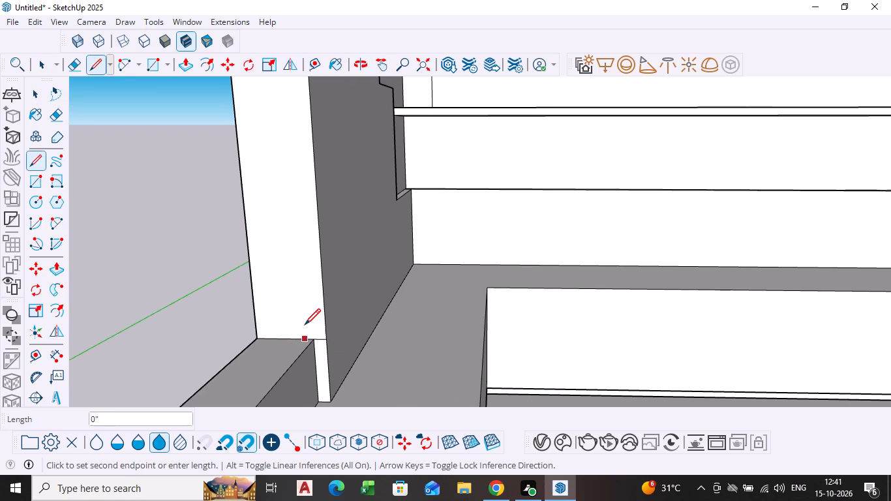
scroll(303, 250, "down", 4)
middle_click_drag(301, 243, 299, 365)
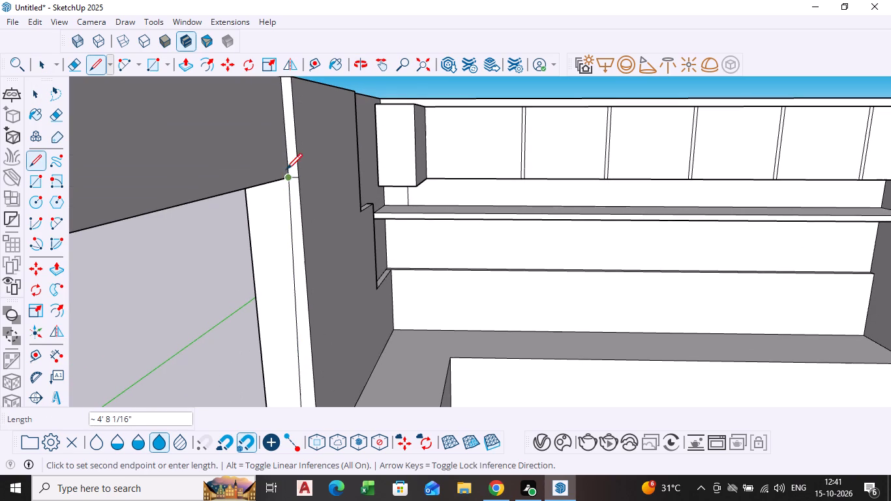
middle_click_drag(279, 185, 282, 162)
scroll(282, 162, "up", 5)
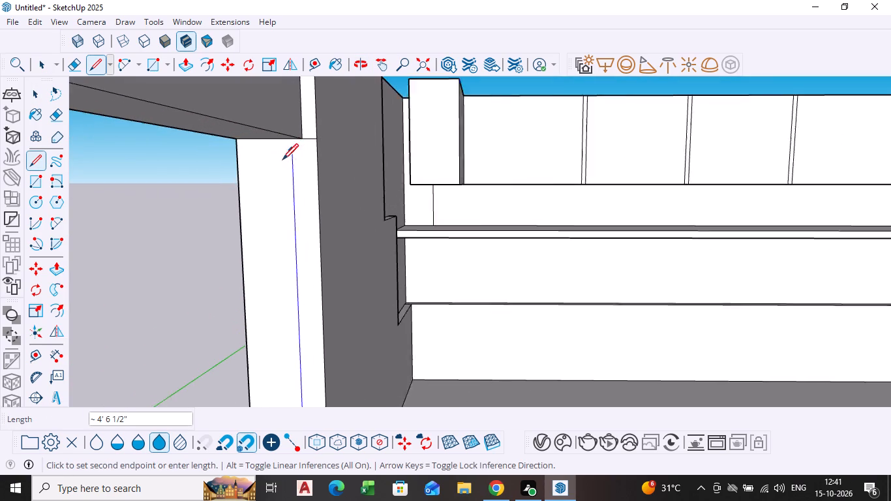
left_click(293, 138)
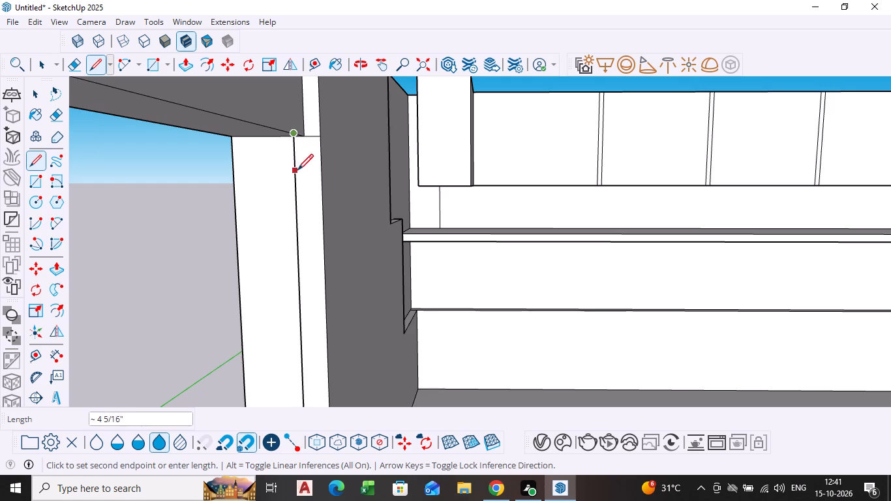
key("space")
Delete the short edge joining the window's lower inner corner to the thickened panel's side face.
scroll(299, 175, "down", 18)
middle_click_drag(317, 247, 295, 261)
key("space")
left_click(328, 132)
scroll(307, 241, "down", 2)
middle_click_drag(305, 242, 286, 254)
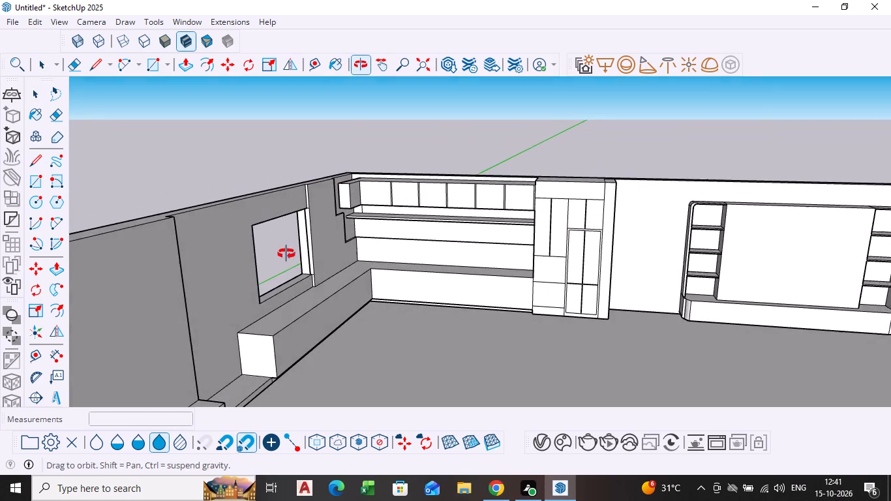
middle_click_drag(286, 254, 278, 260)
scroll(307, 241, "up", 9)
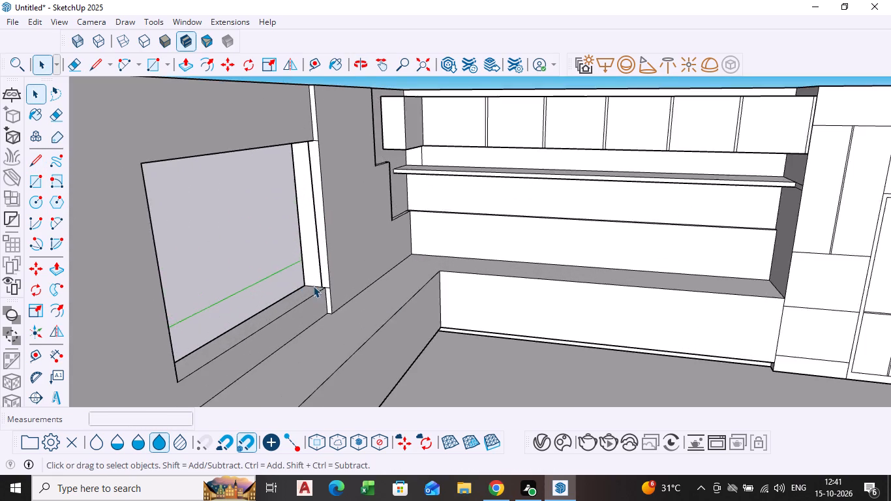
scroll(313, 286, "up", 4)
left_click(332, 288)
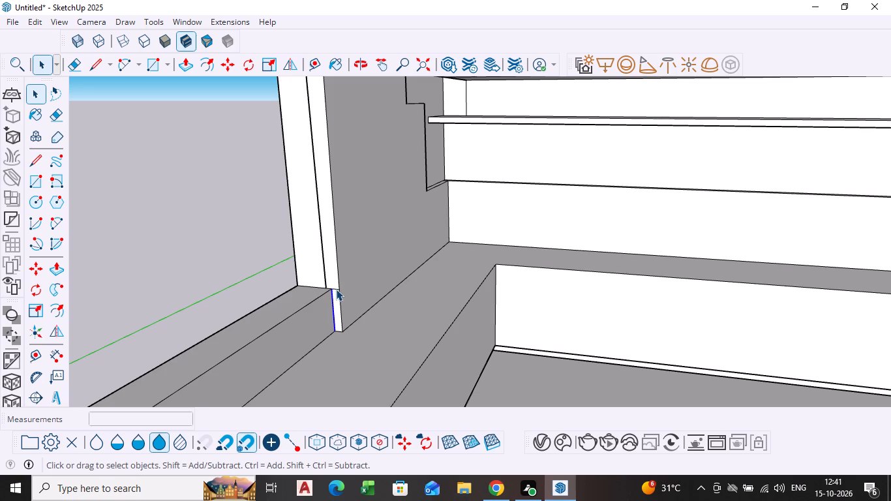
left_click(336, 289)
key("Delete")
Delete the matching short edge at the window's upper corner beside the thickened panel.
scroll(336, 254, "down", 4)
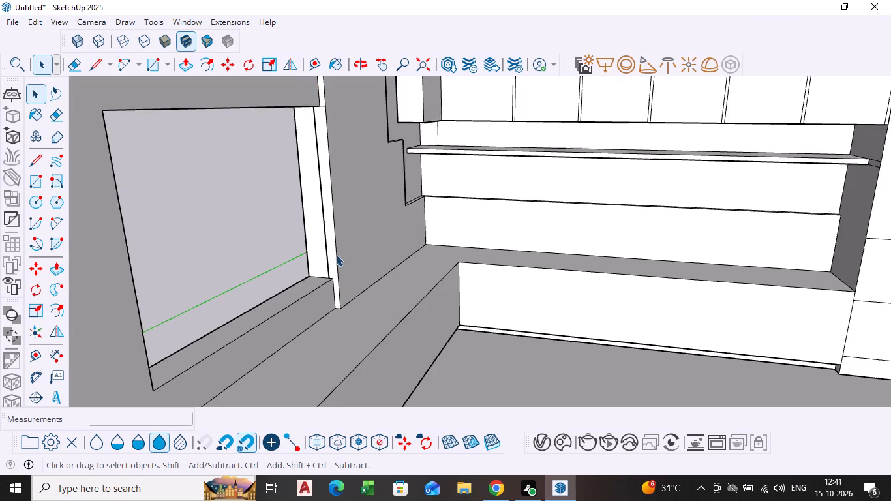
scroll(331, 249, "down", 3)
middle_click_drag(330, 250, 329, 363, "shift")
scroll(324, 296, "up", 5)
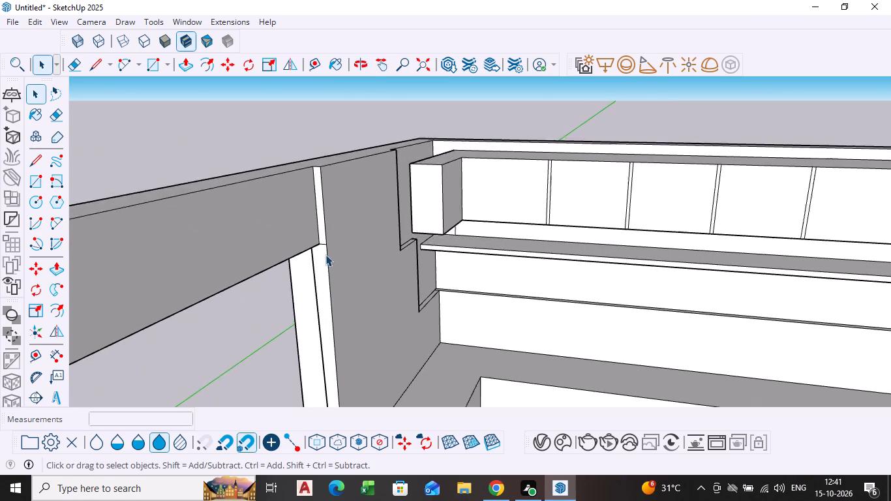
scroll(325, 254, "up", 3)
left_click(322, 239)
key("Delete")
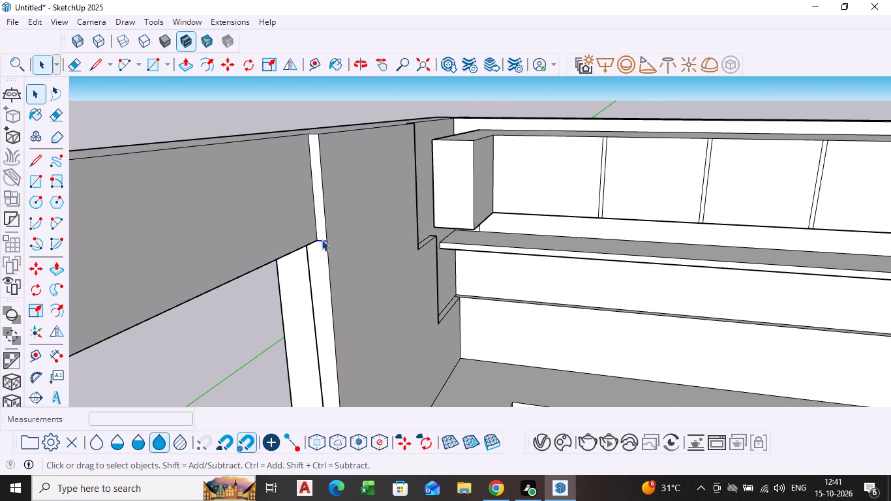
Delete the vertical line on the window's inner side face near the thickened panel.
scroll(322, 250, "down", 16)
middle_click_drag(318, 346, 319, 326)
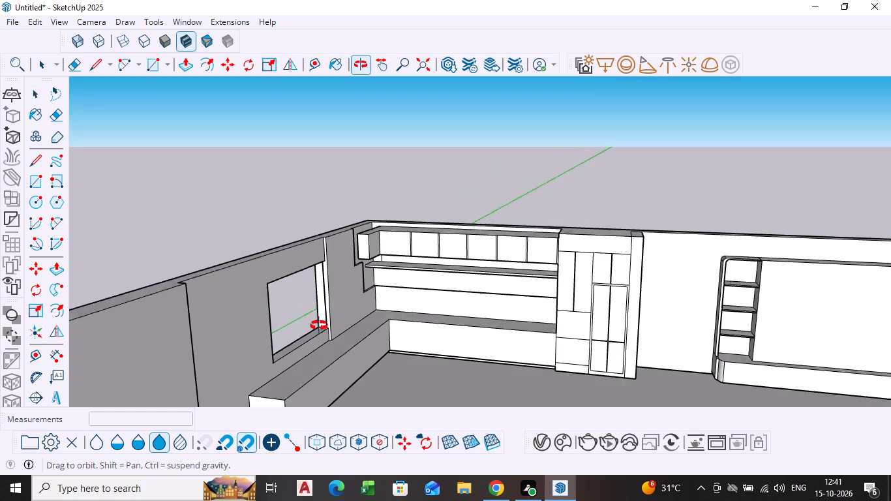
middle_click_drag(319, 326, 307, 319)
scroll(321, 335, "down", 3)
middle_click_drag(338, 361, 335, 360)
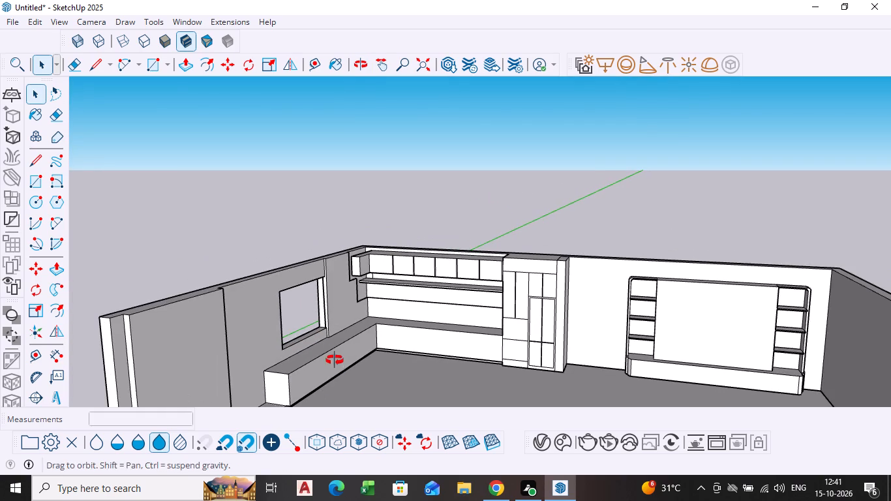
middle_click_drag(335, 360, 322, 355)
scroll(324, 355, "up", 4)
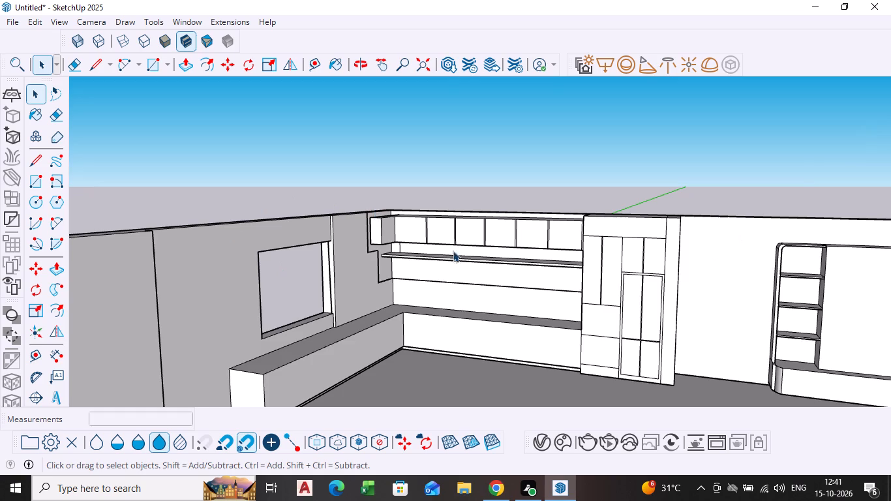
middle_click_drag(443, 287, 372, 330)
scroll(375, 338, "down", 1)
scroll(367, 312, "up", 4)
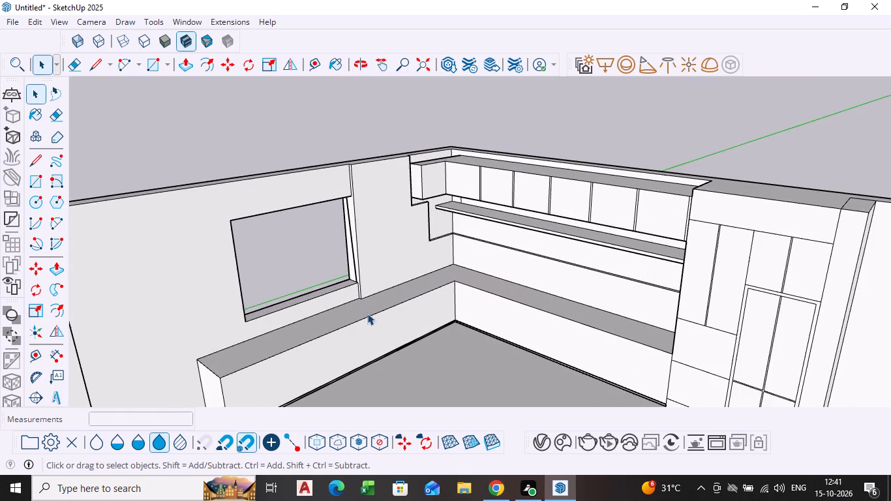
middle_click_drag(362, 319, 330, 347)
scroll(326, 322, "up", 5)
middle_click_drag(326, 322, 317, 333)
left_click(388, 202)
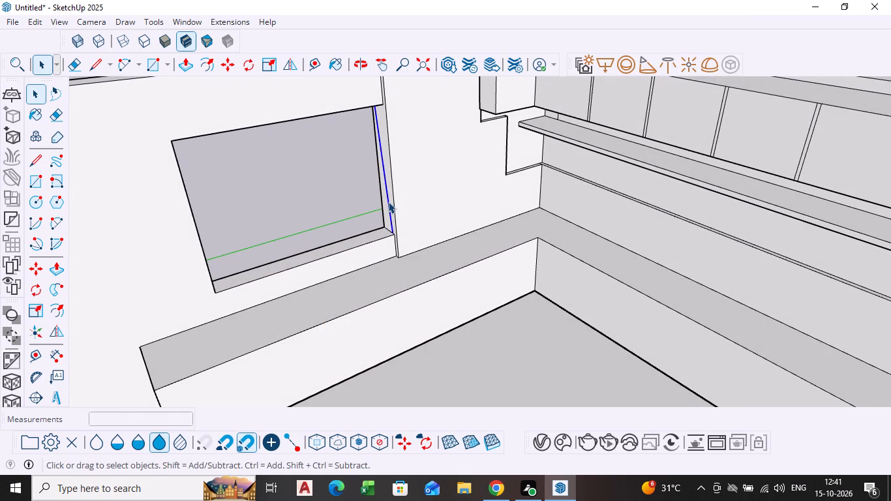
key("Delete")
Draw a vertical line about 4' 8" long midway across the window's inner side face, from the sill to the opening's top.
middle_click_drag(387, 203, 479, 197)
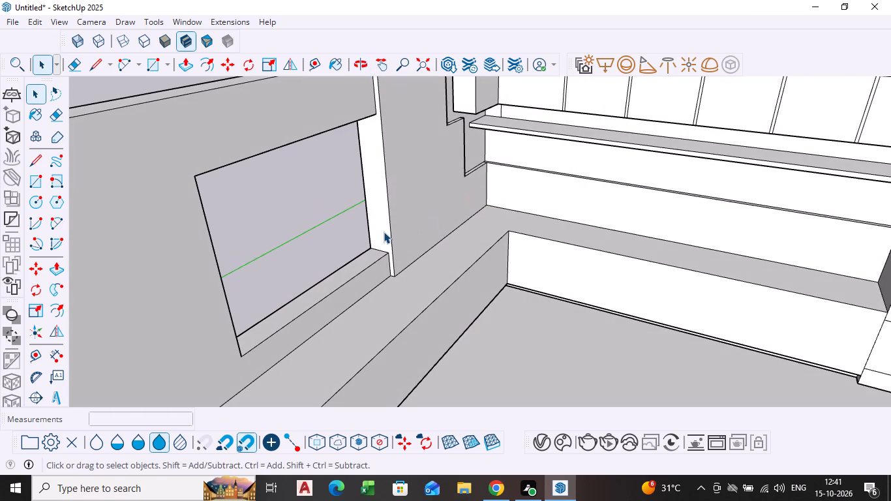
middle_click_drag(383, 234, 415, 213)
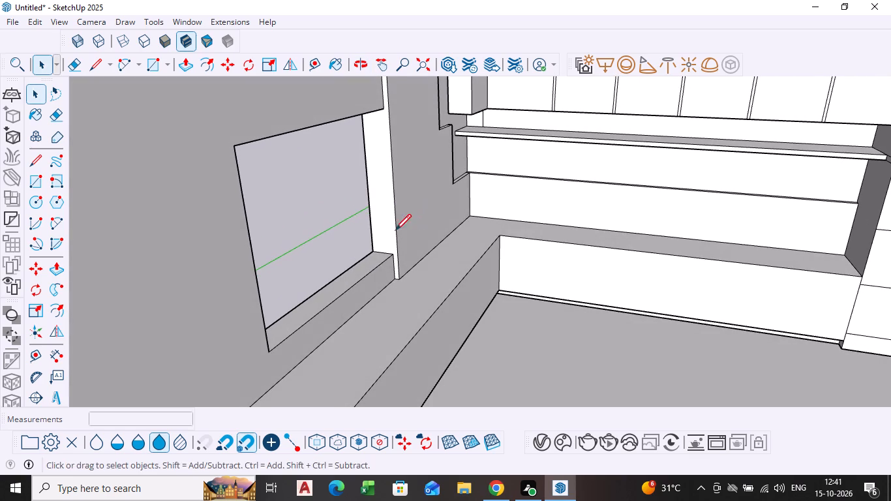
key("l")
scroll(382, 237, "up", 3)
left_click(385, 260)
scroll(386, 198, "down", 4)
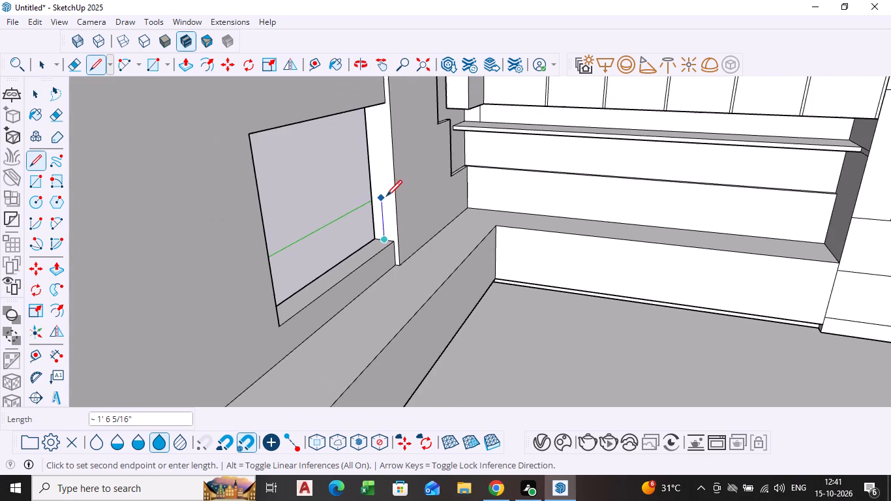
middle_click_drag(385, 197, 386, 352, "shift")
middle_click_drag(385, 314, 414, 196)
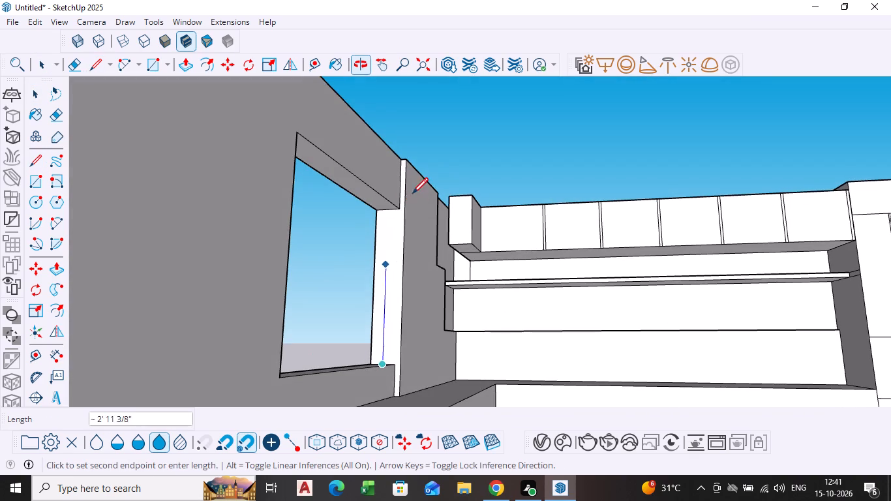
left_click(387, 213)
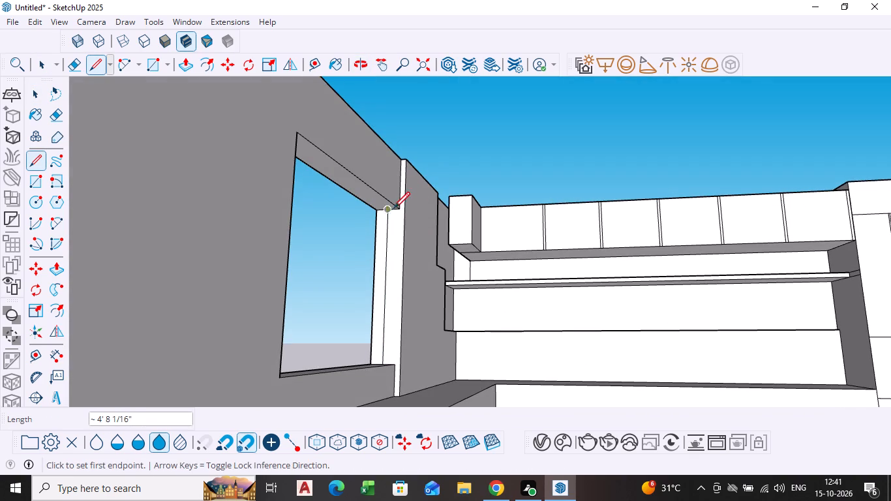
key("space")
left_click(488, 149)
Examine the window opening, its inner side face and the adjoining wall panel from several angles.
scroll(419, 215, "down", 3)
middle_click_drag(408, 246, 335, 363)
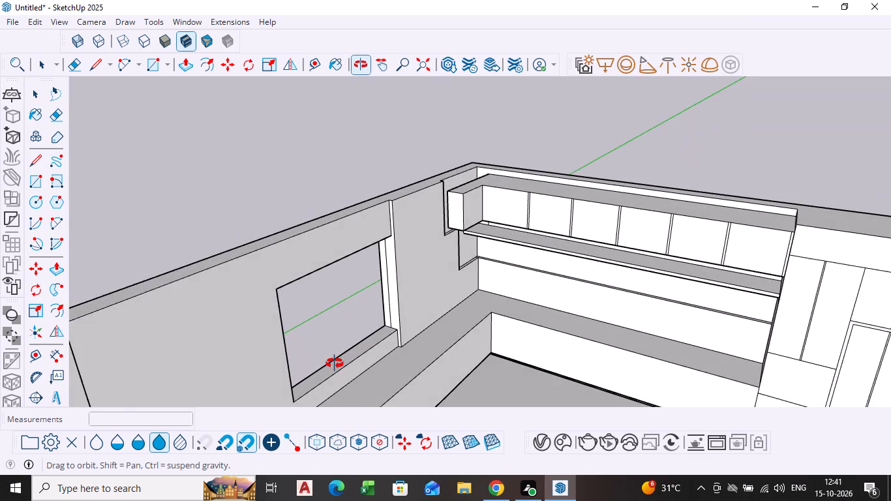
middle_click_drag(335, 363, 334, 337)
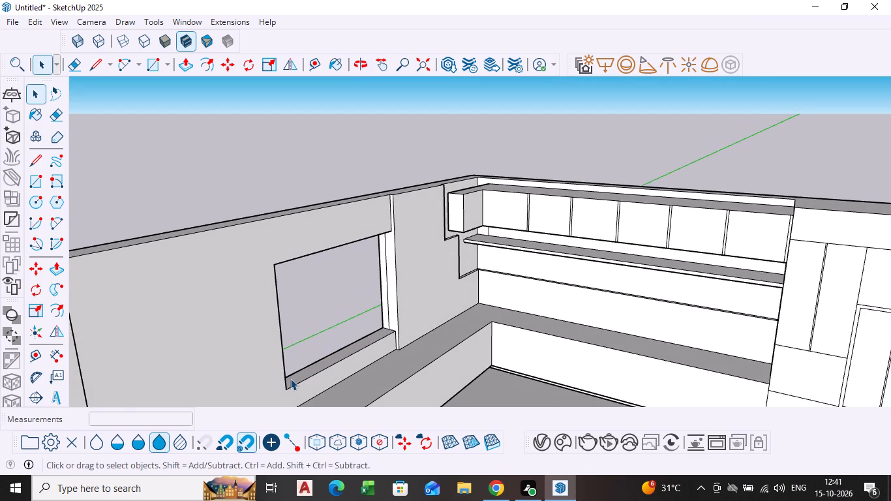
scroll(359, 311, "down", 4)
middle_click_drag(362, 341, 337, 347)
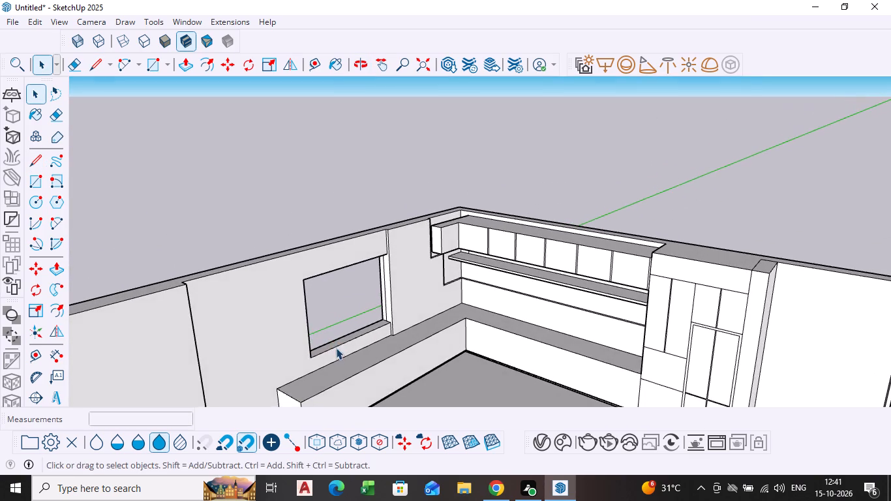
scroll(339, 353, "up", 3)
middle_click_drag(349, 339, 291, 316)
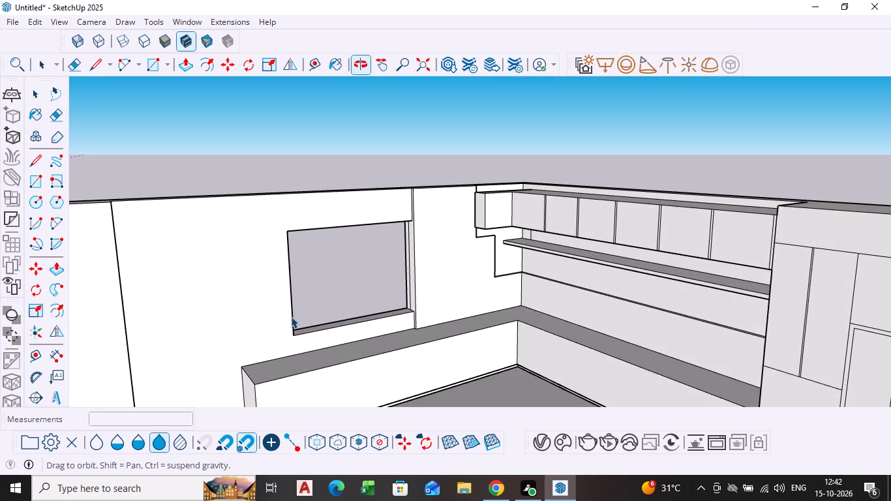
scroll(368, 365, "up", 3)
scroll(368, 365, "down", 1)
middle_click_drag(368, 367, 342, 391)
scroll(366, 341, "up", 4)
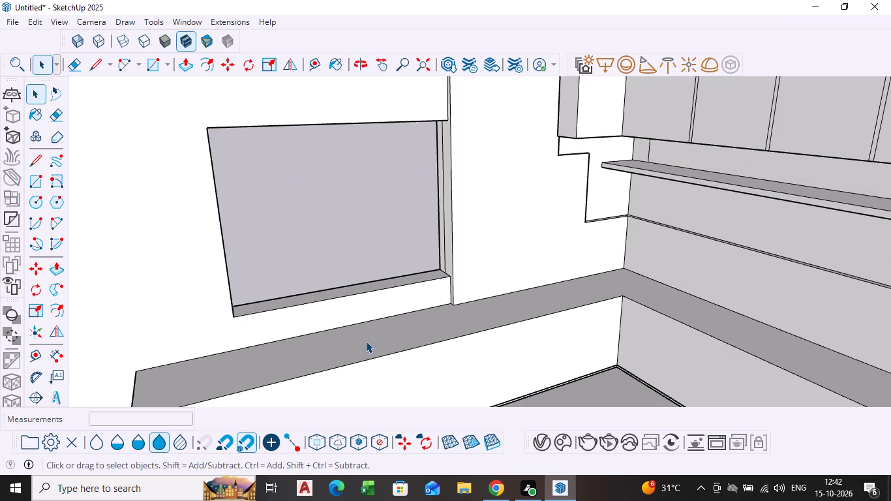
middle_click_drag(366, 340, 340, 352)
scroll(362, 332, "up", 3)
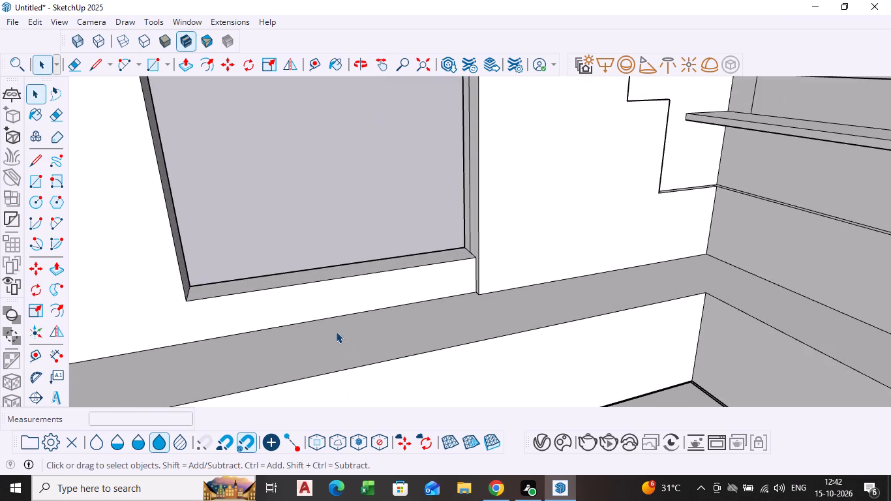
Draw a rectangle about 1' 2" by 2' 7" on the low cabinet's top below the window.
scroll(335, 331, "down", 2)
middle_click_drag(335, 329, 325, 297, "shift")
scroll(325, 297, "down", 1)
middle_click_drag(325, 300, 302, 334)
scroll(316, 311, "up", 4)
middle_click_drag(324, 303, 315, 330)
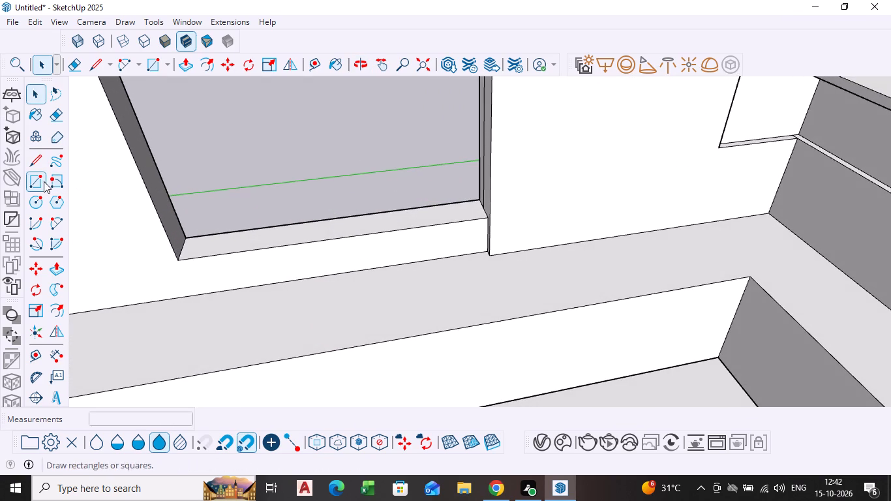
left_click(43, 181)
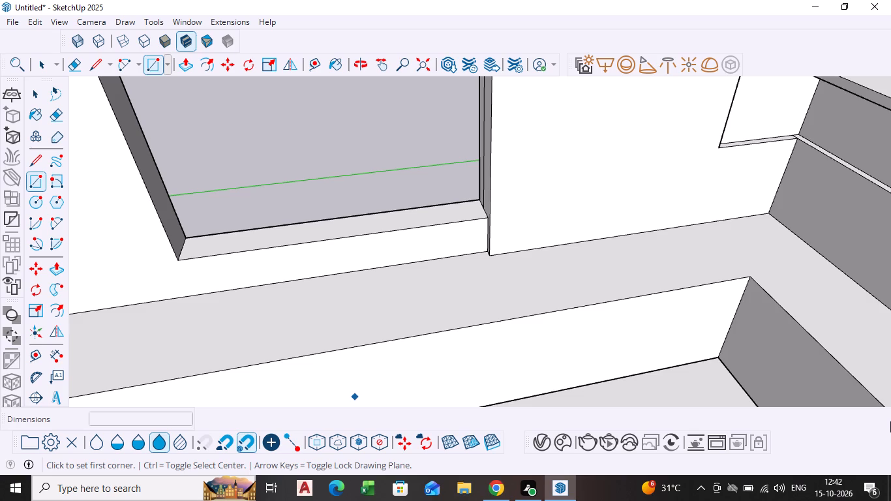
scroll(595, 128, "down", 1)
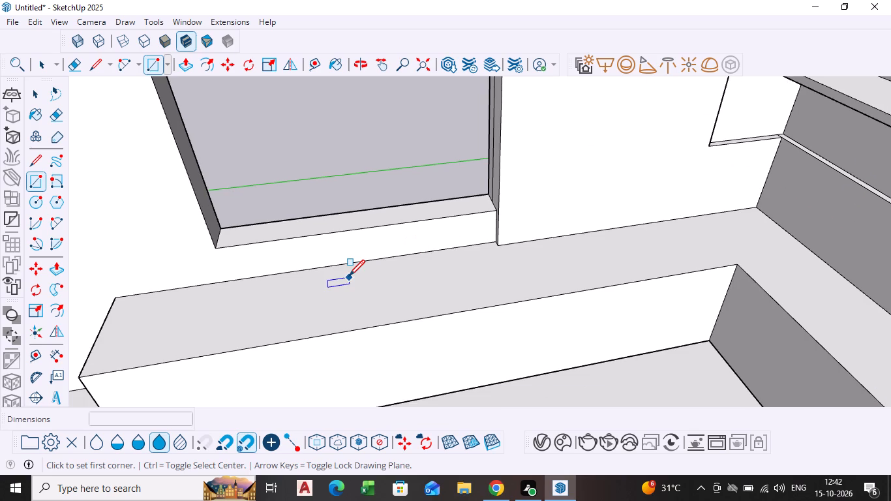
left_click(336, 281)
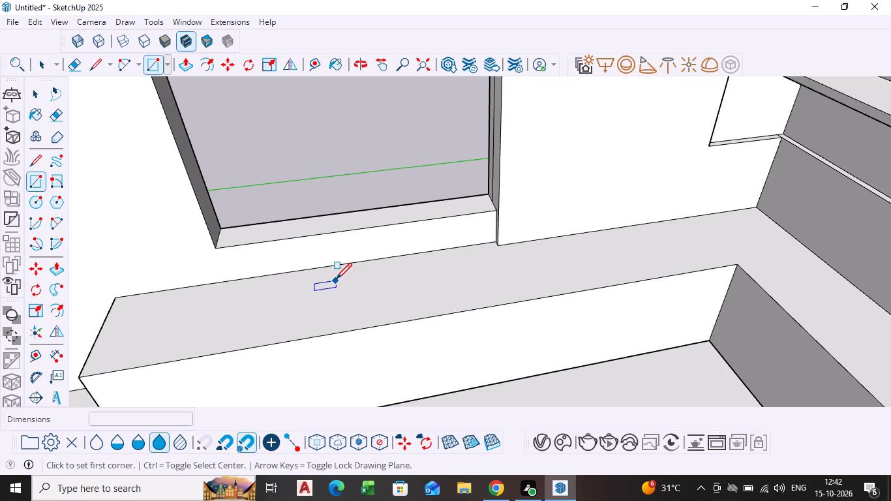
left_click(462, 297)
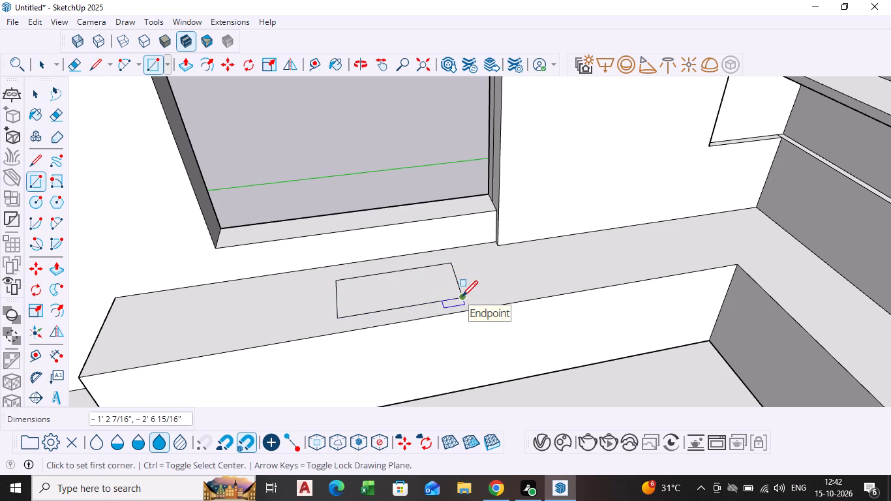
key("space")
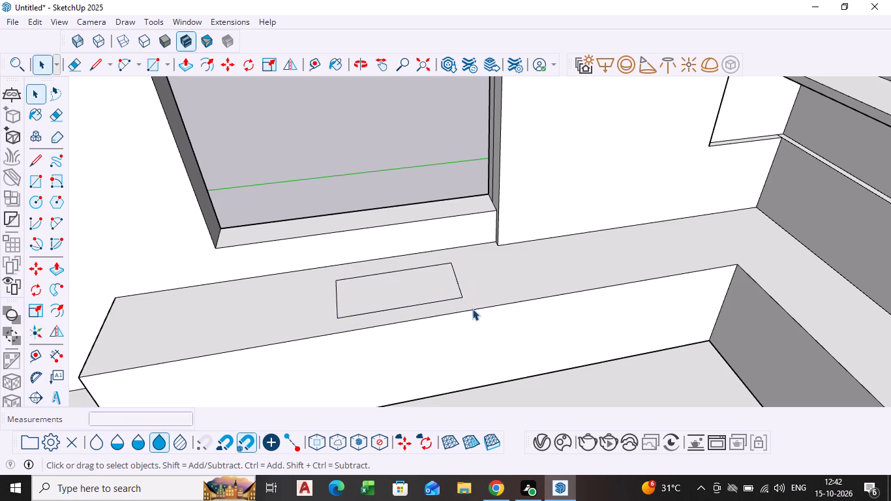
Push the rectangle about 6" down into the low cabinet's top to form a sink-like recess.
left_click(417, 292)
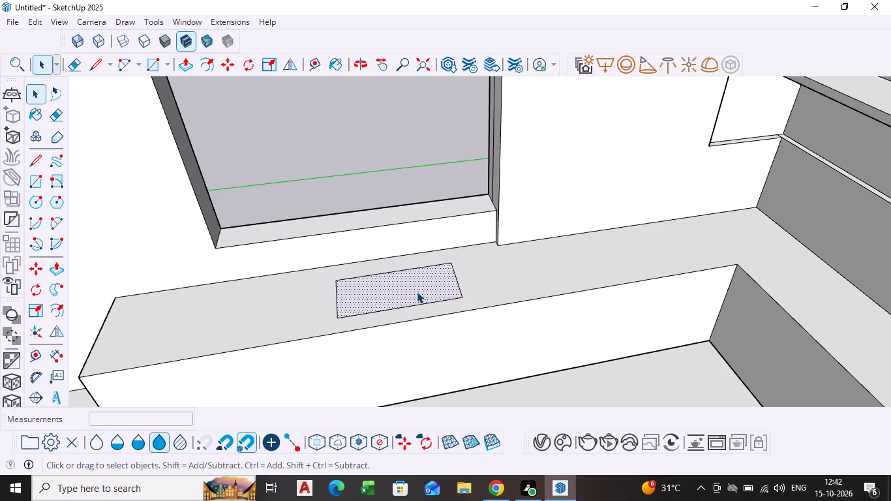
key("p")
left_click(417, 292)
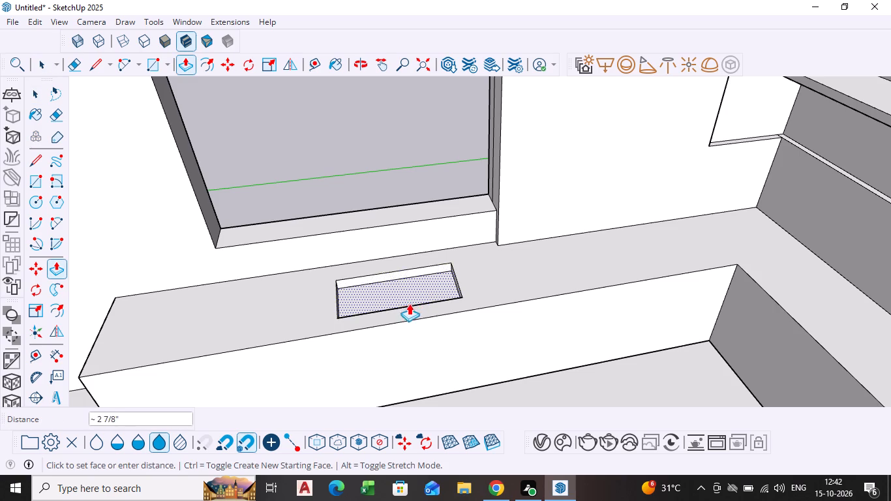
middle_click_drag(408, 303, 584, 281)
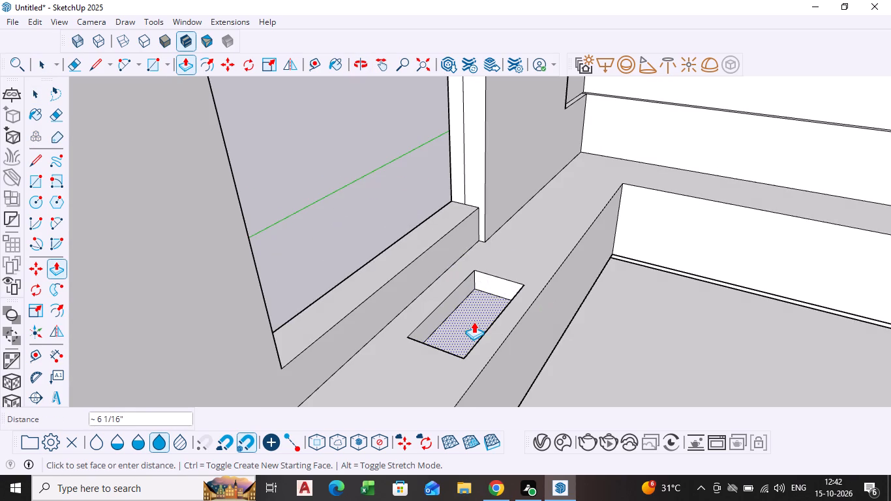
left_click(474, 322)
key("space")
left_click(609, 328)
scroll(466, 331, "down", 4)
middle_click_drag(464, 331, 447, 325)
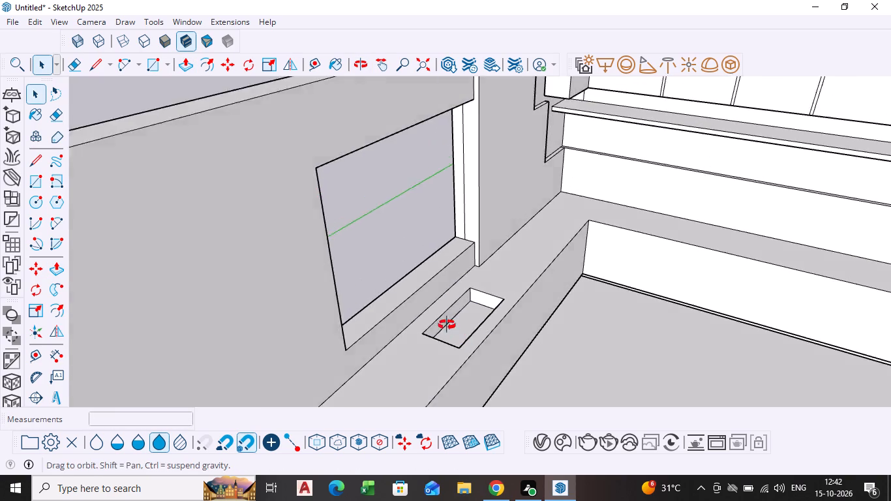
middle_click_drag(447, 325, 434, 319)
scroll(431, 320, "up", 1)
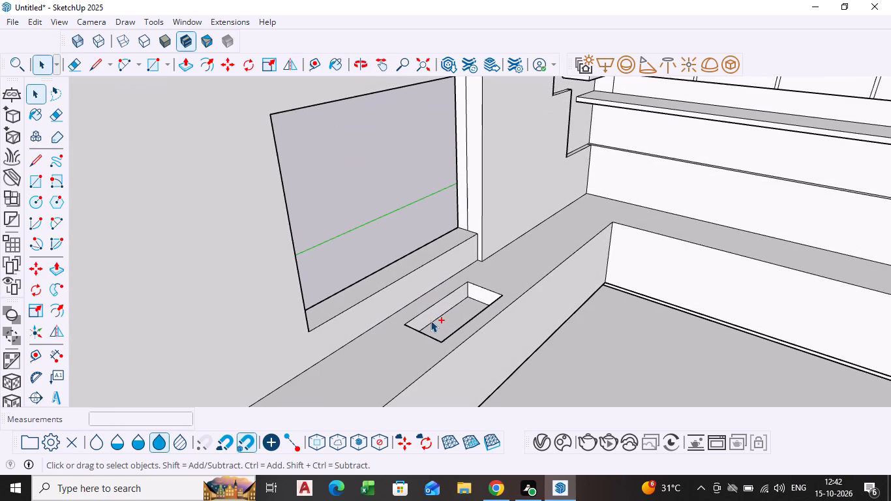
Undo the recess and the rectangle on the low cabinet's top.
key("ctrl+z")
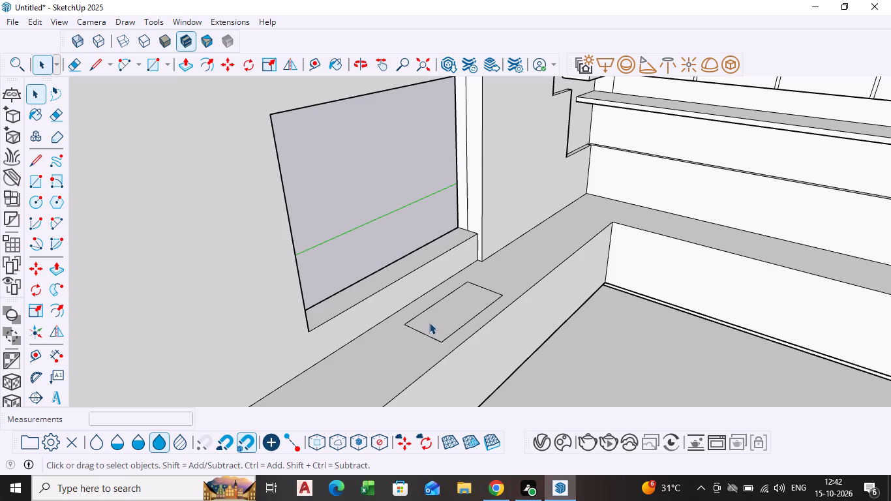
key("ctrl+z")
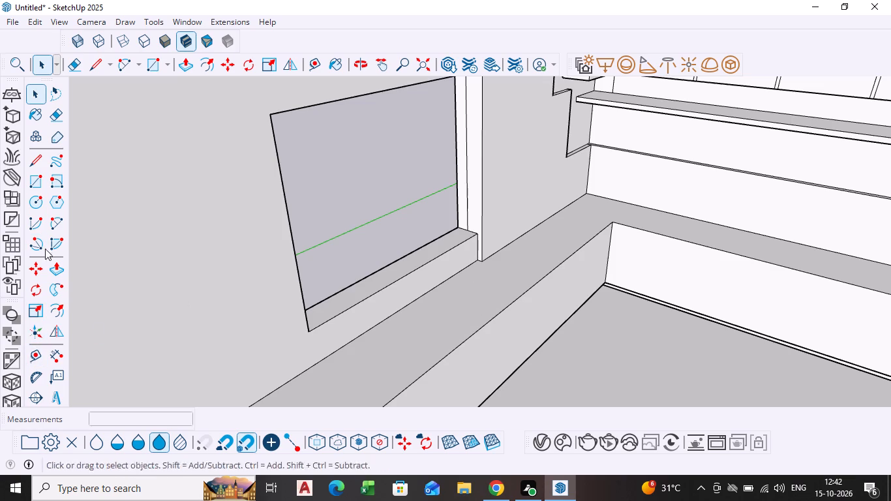
Draw a rectangle about 2' 9" by 1' 2" on the low cabinet's top below the window.
left_click(41, 186)
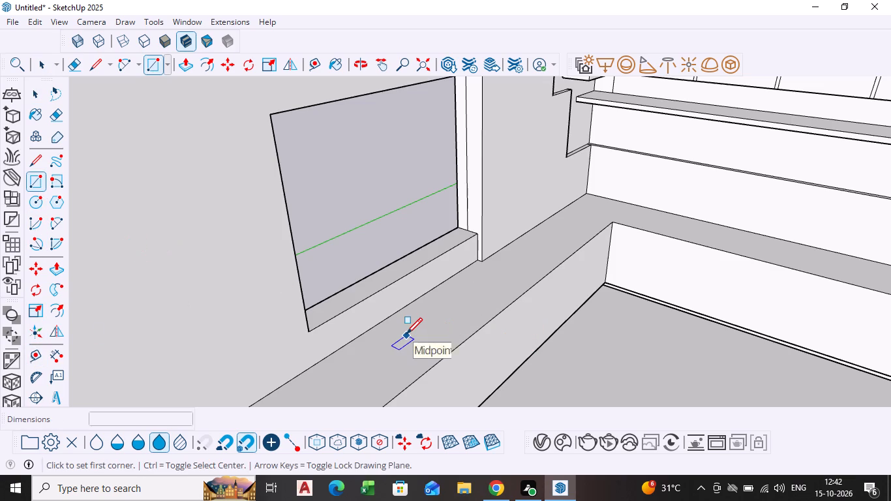
left_click(369, 357)
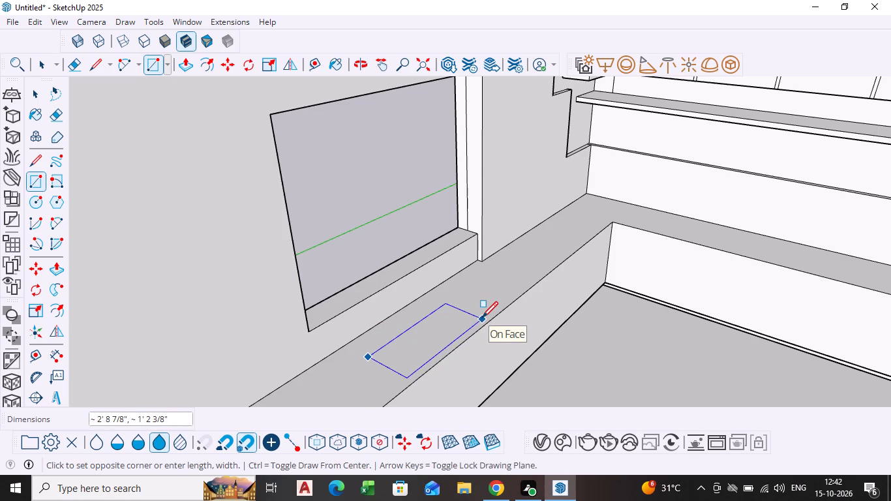
left_click(482, 318)
key("space")
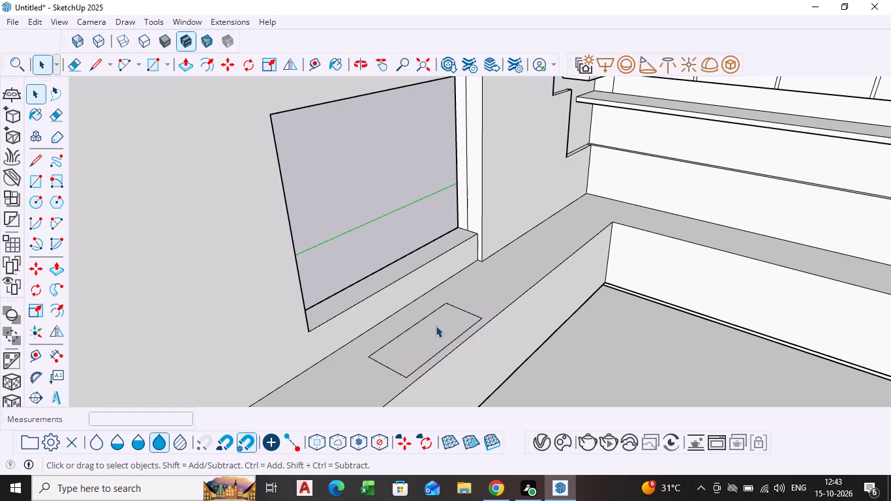
Push the new rectangle about 4" down into the low cabinet's top to form a sink-like recess.
left_click(436, 326)
key("p")
left_click(436, 326)
left_click(433, 337)
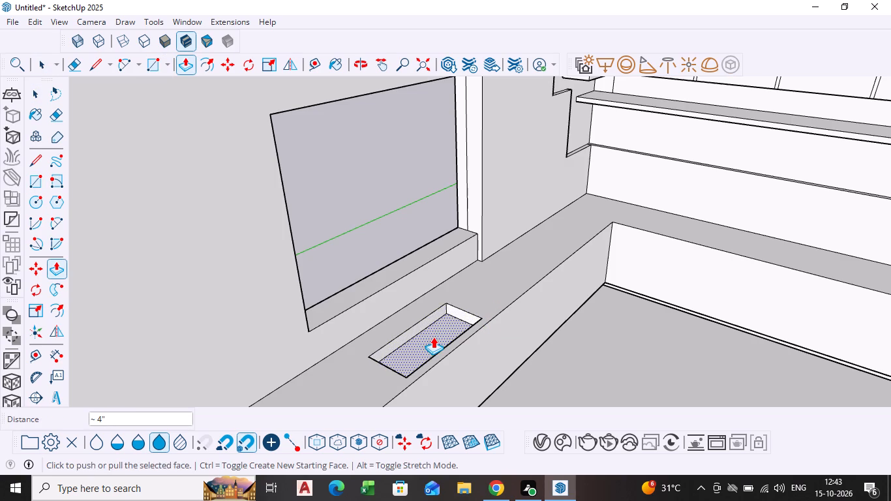
key("space")
left_click(638, 391)
Examine the sink recess, then the counter, wall cabinets and tall unit along the adjoining wall.
scroll(448, 343, "down", 3)
middle_click_drag(448, 343, 512, 335)
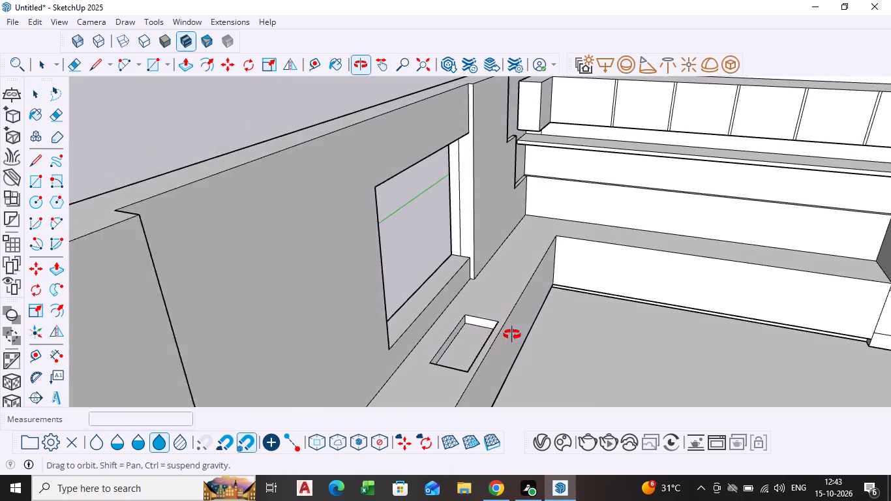
middle_click_drag(512, 335, 455, 340)
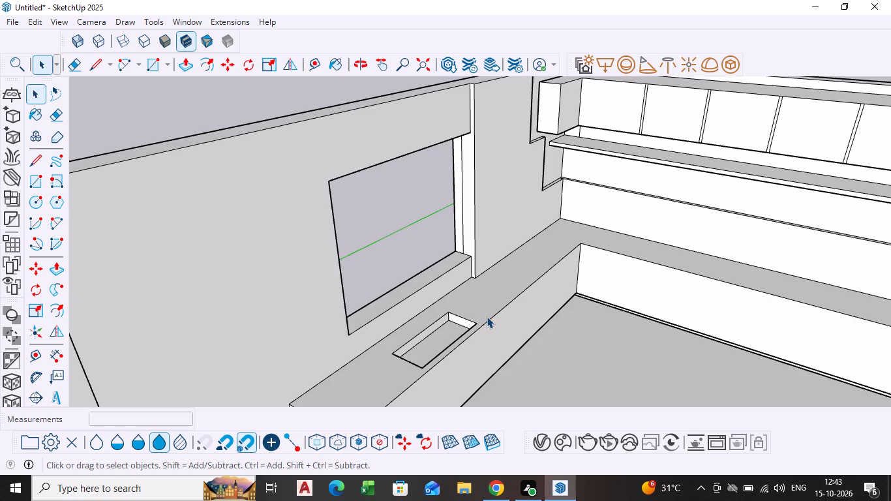
scroll(551, 249, "down", 3)
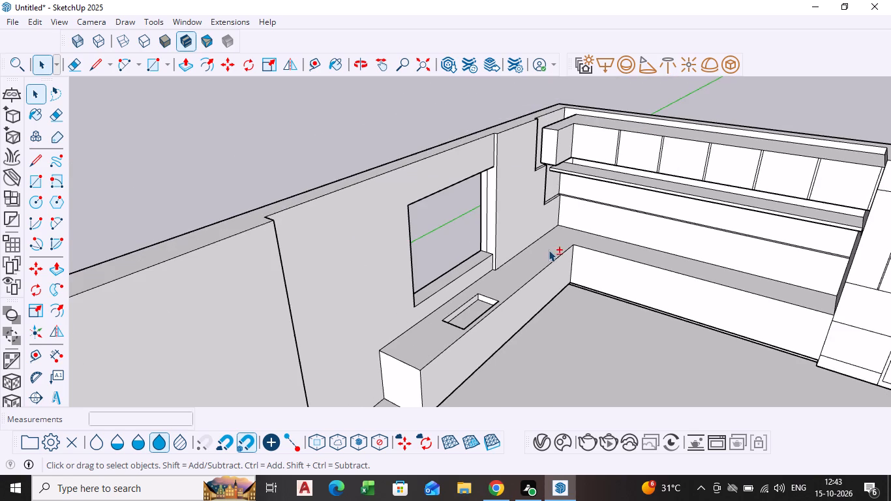
middle_click_drag(548, 250, 333, 222, "shift")
middle_click_drag(357, 290, 493, 316)
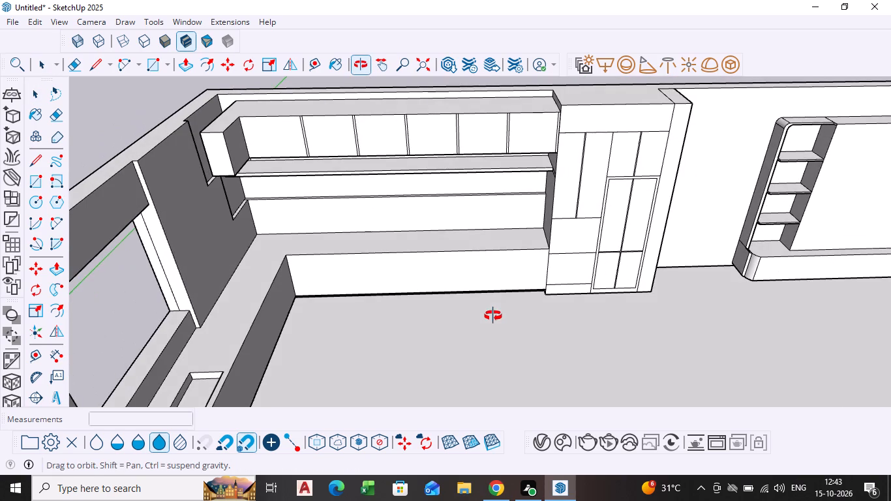
middle_click_drag(493, 316, 493, 315)
scroll(359, 240, "up", 5)
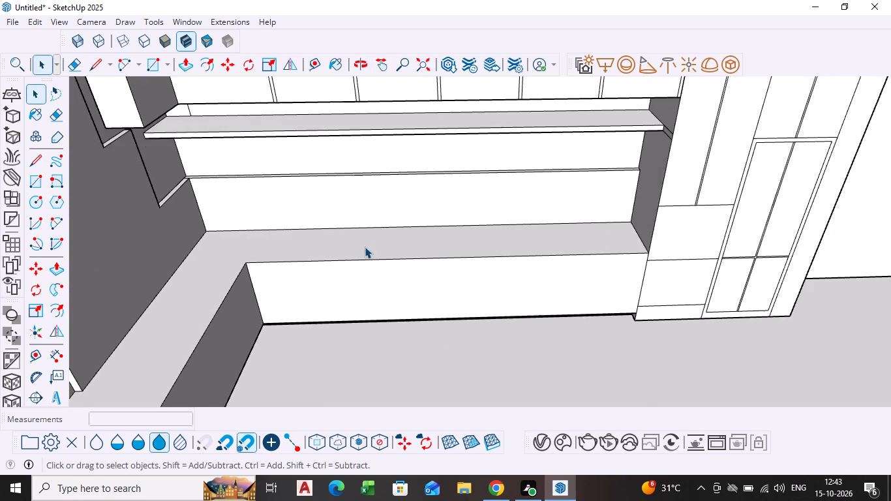
middle_click_drag(363, 252, 404, 262)
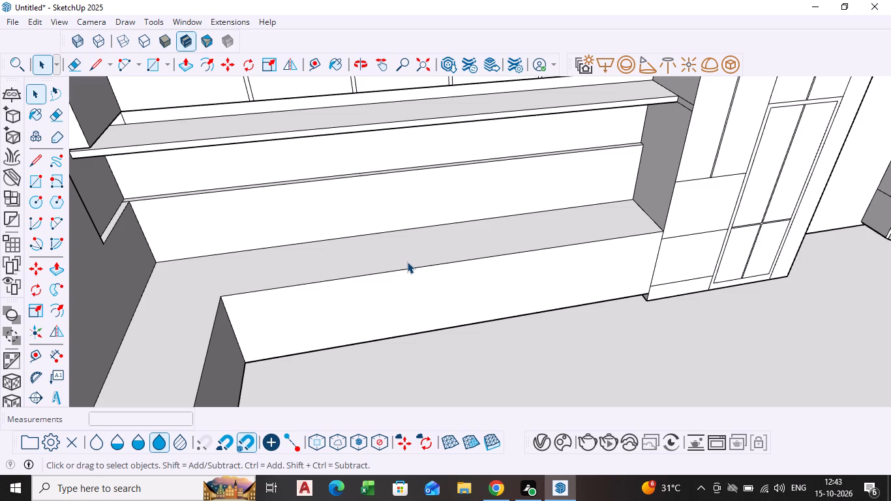
scroll(407, 262, "down", 5)
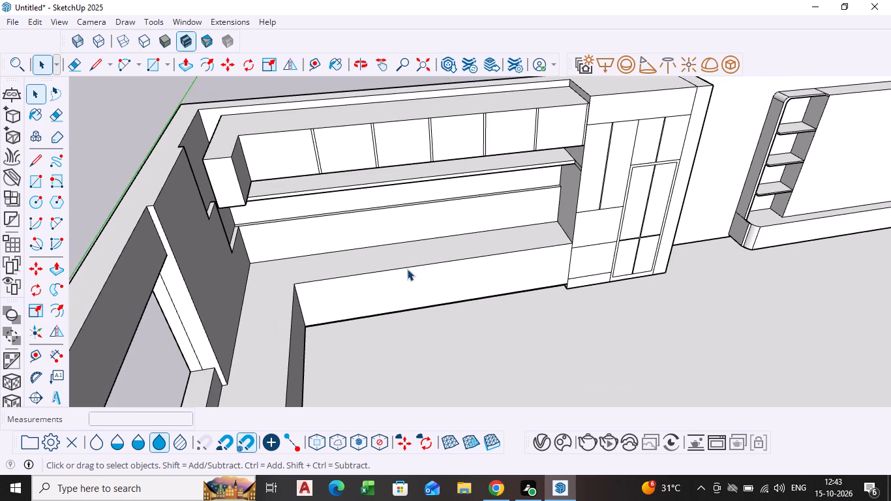
scroll(407, 269, "down", 3)
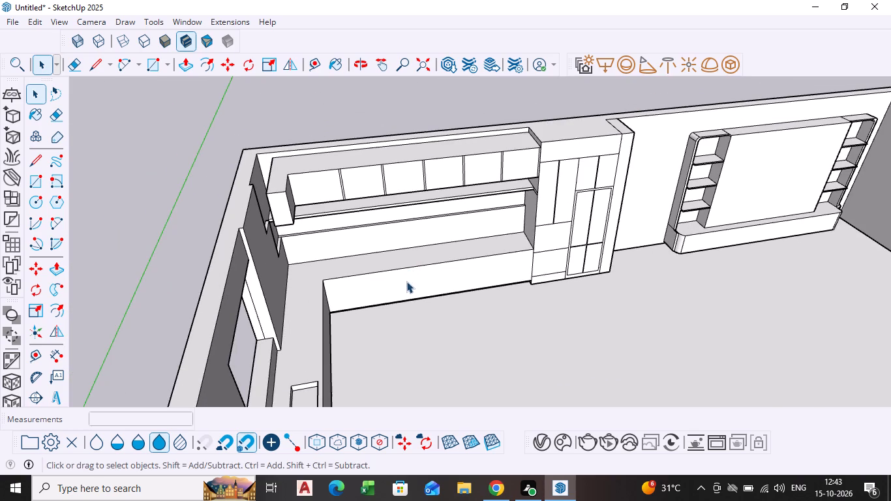
Draw a rectangle about 3' 2" long on the counter top beneath the wall cabinets and open shelf.
middle_click_drag(498, 275, 487, 262)
scroll(438, 232, "up", 6)
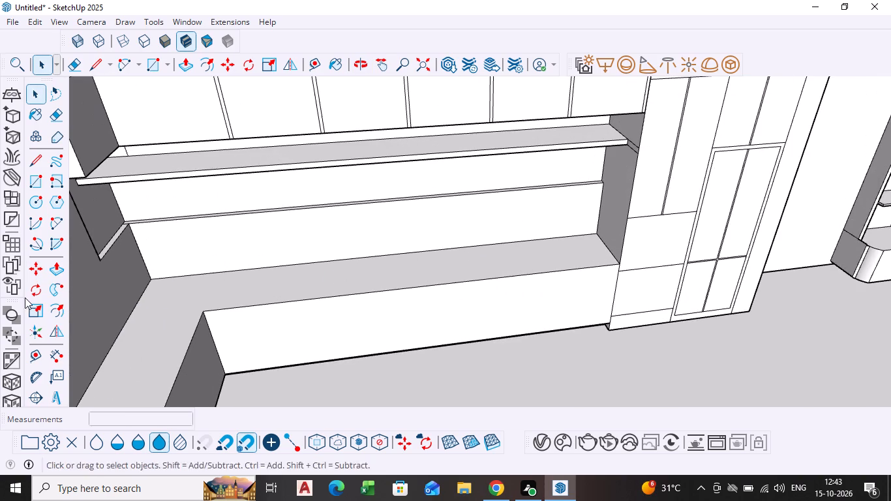
left_click(37, 187)
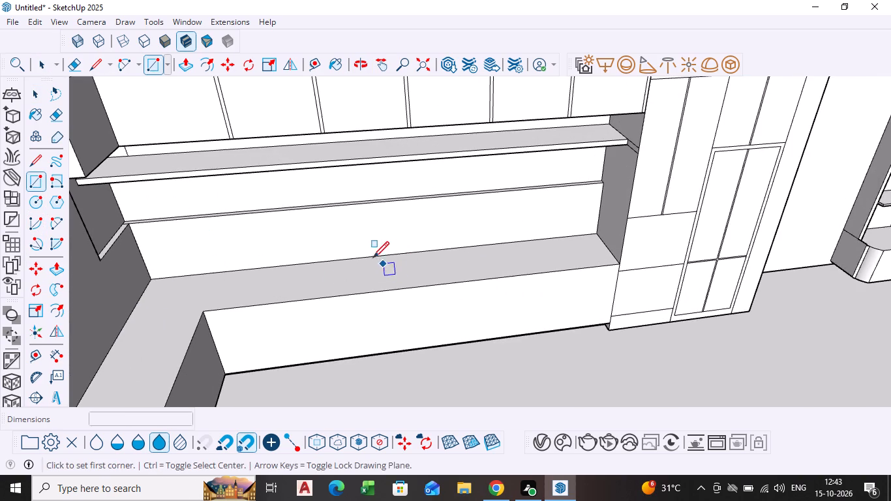
left_click(326, 267)
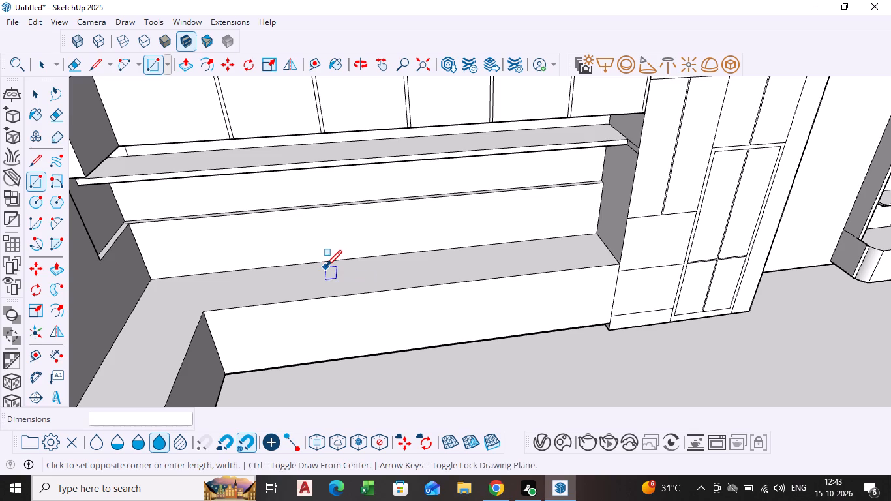
scroll(427, 276, "up", 4)
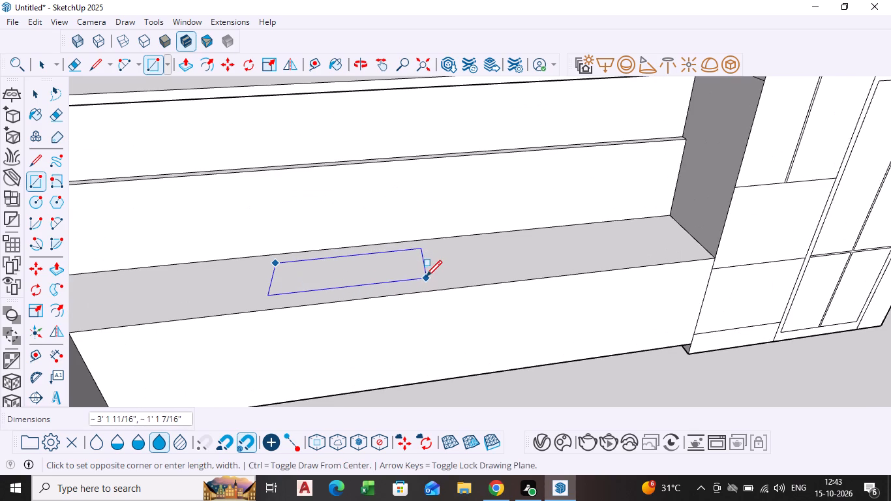
left_click(425, 282)
key("space")
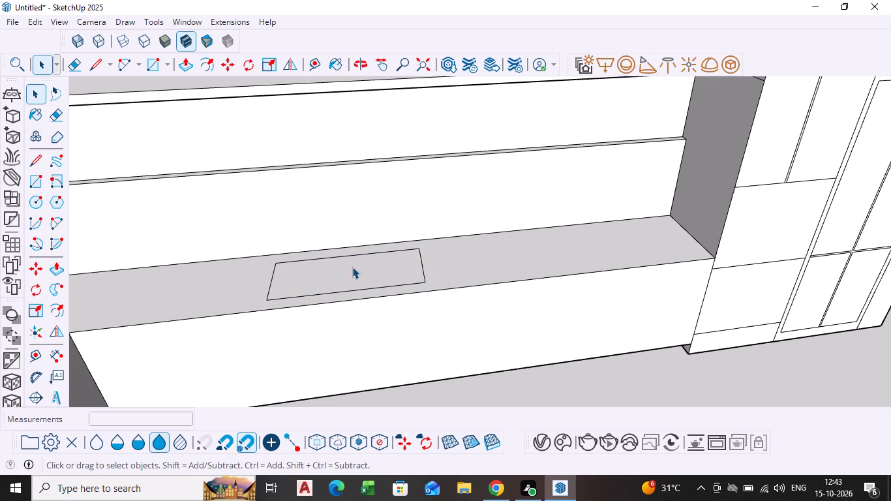
Move the counter rectangle's rear edge about 2 5/8" towards the back wall.
left_click(333, 258)
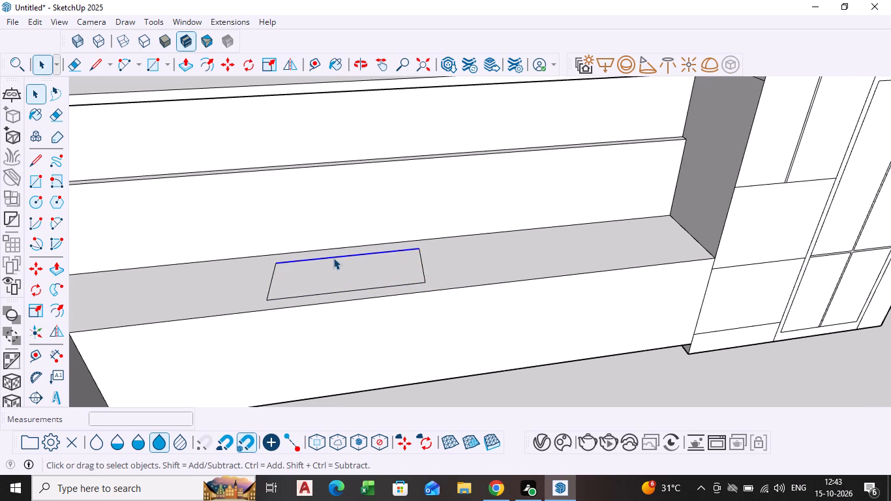
key("m")
left_click(333, 258)
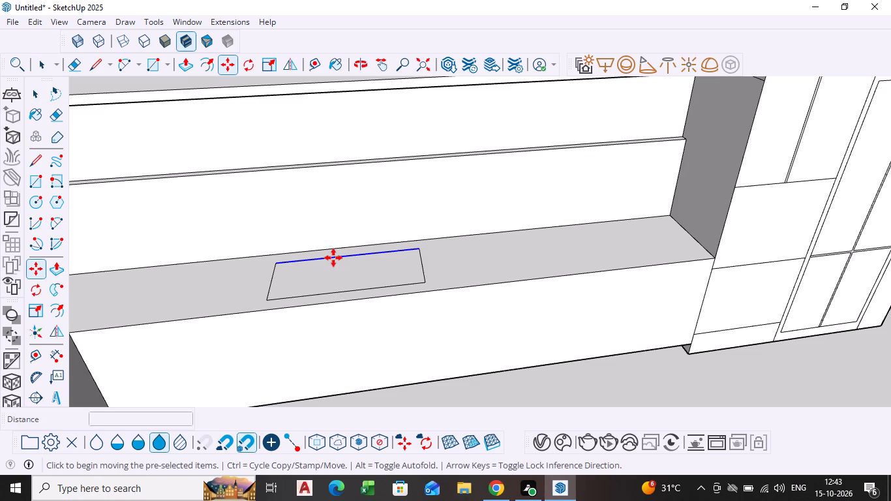
scroll(334, 250, "up", 3)
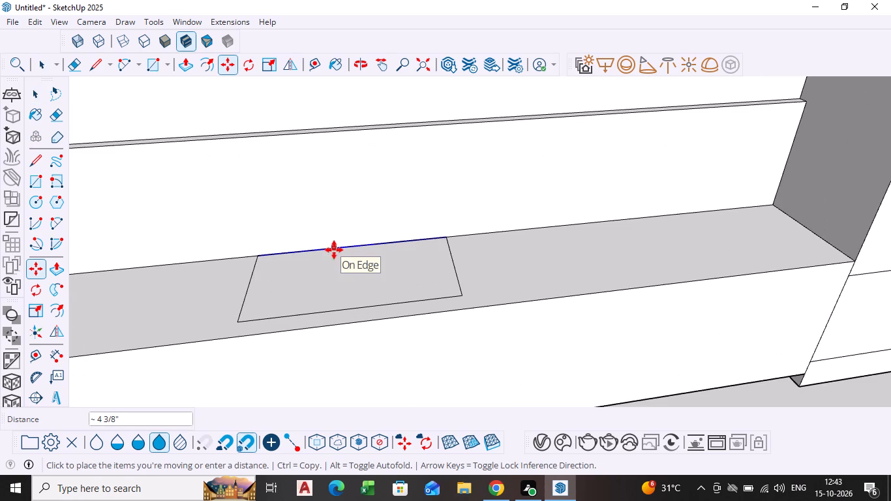
scroll(333, 256, "up", 4)
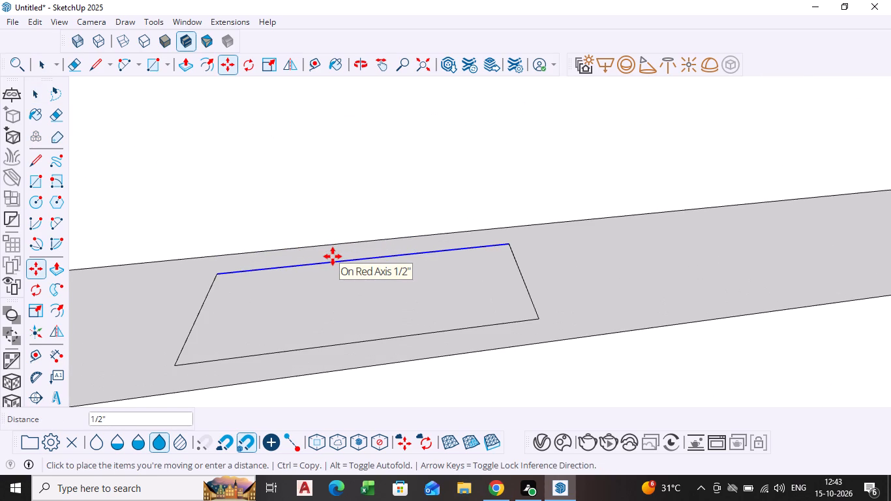
left_click(333, 251)
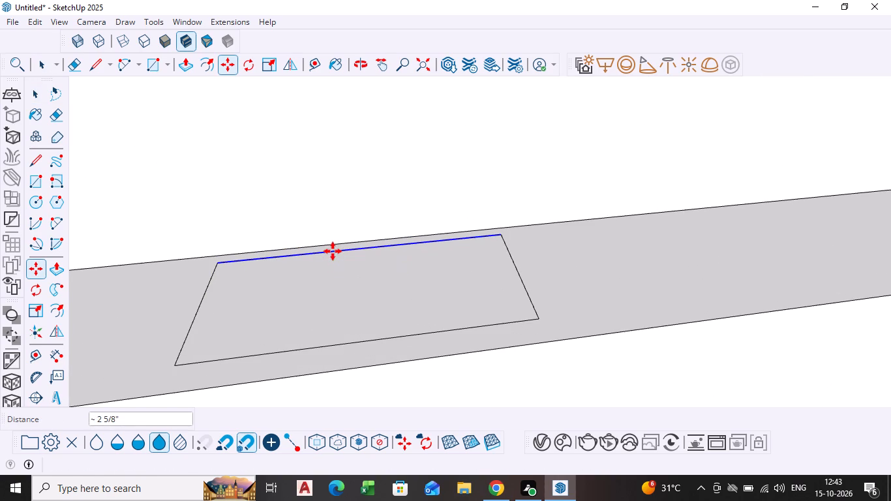
key("space")
left_click(552, 389)
Pull the counter rectangle up about 3" to form a raised hob-like block.
scroll(508, 348, "down", 9)
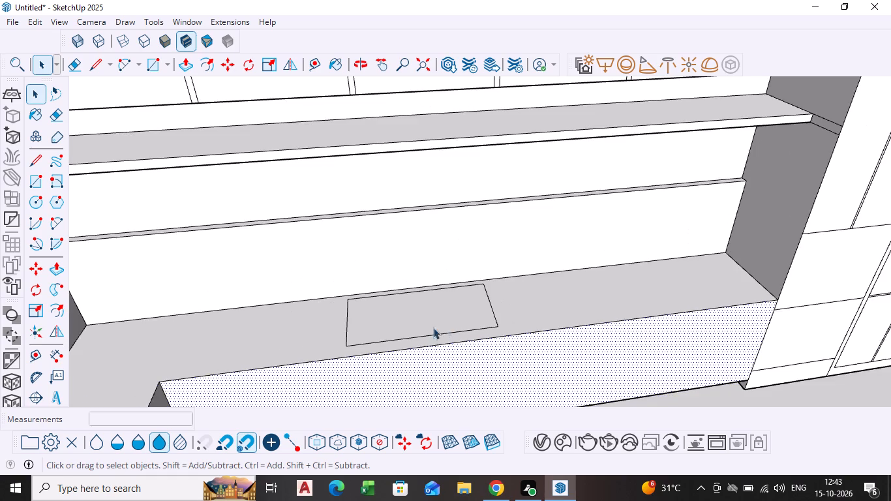
middle_click_drag(432, 327, 421, 299)
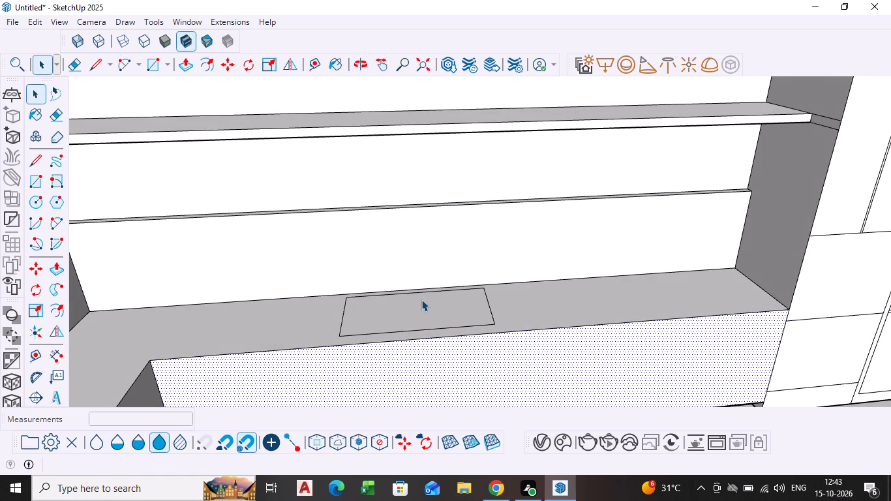
left_click(382, 318)
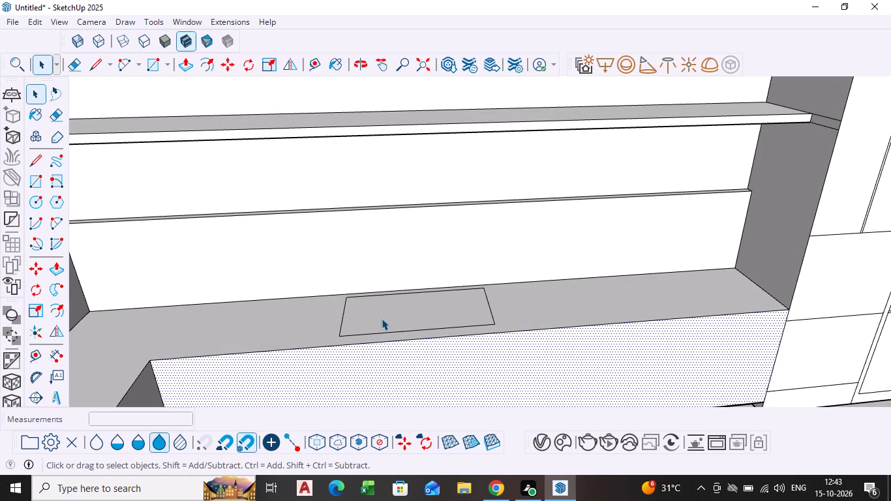
key("p")
left_click(382, 318)
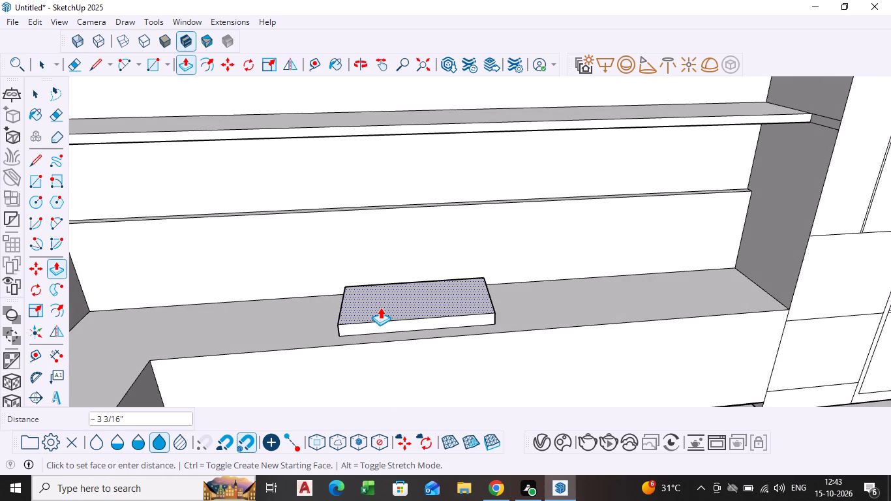
scroll(380, 307, "up", 4)
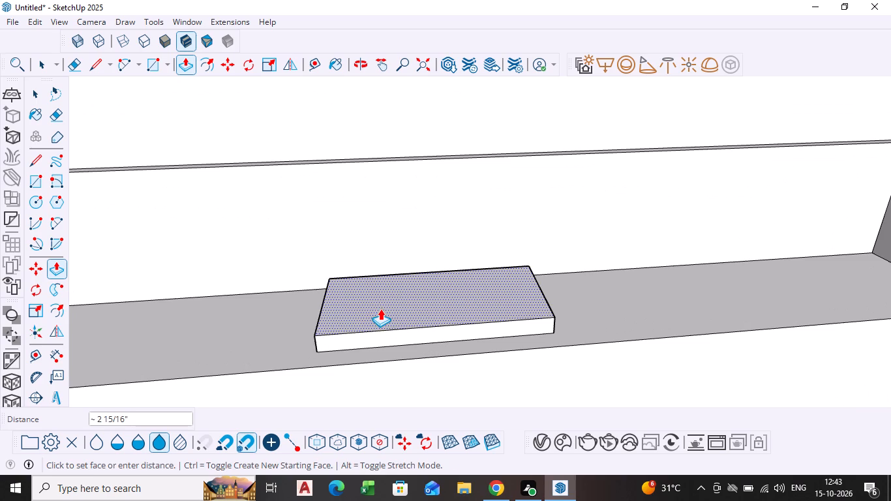
left_click(380, 309)
key("space")
scroll(399, 318, "down", 16)
middle_click_drag(487, 343, 457, 341)
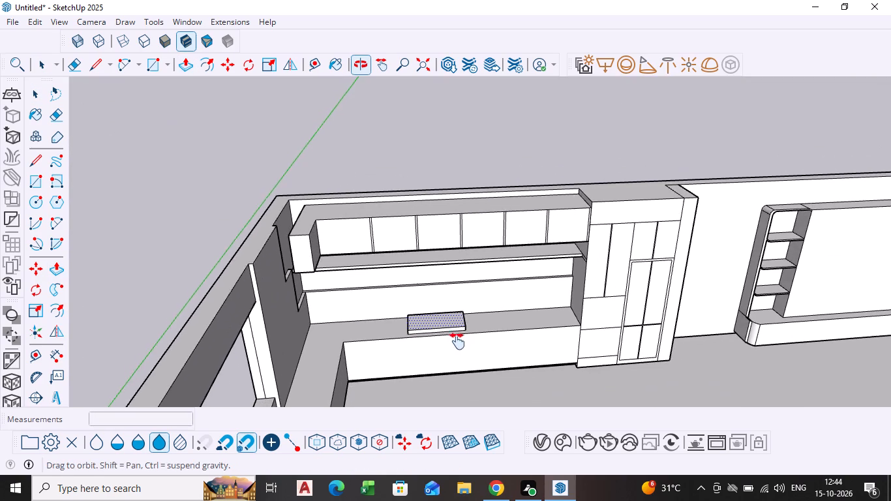
middle_click_drag(457, 341, 437, 333)
scroll(408, 327, "up", 3)
middle_click_drag(404, 326, 382, 303)
scroll(382, 303, "up", 1)
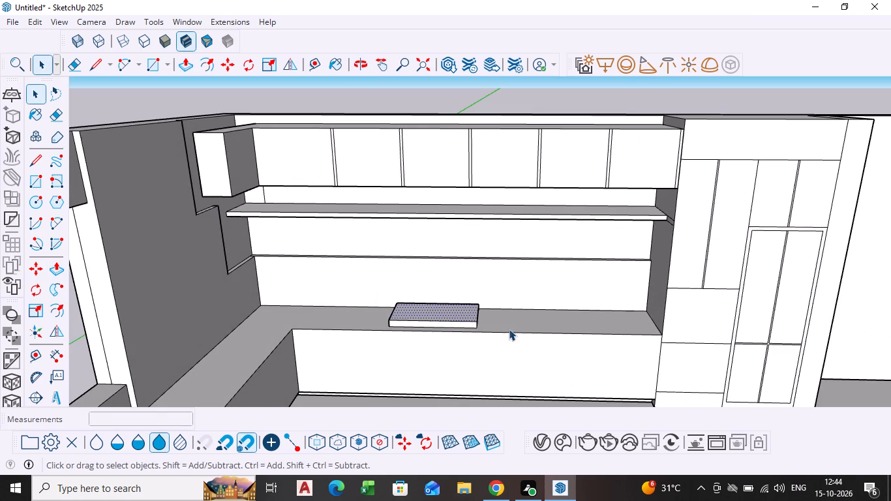
left_click(508, 391)
Draw a circle of about 1 1/2" radius near the front edge of the raised block's top face.
scroll(434, 316, "up", 7)
middle_click_drag(434, 316, 434, 320)
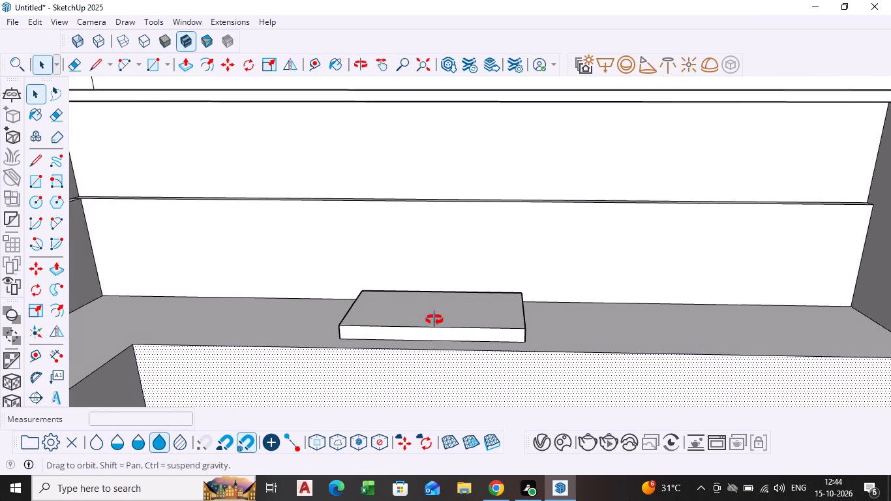
middle_click_drag(434, 320, 434, 375)
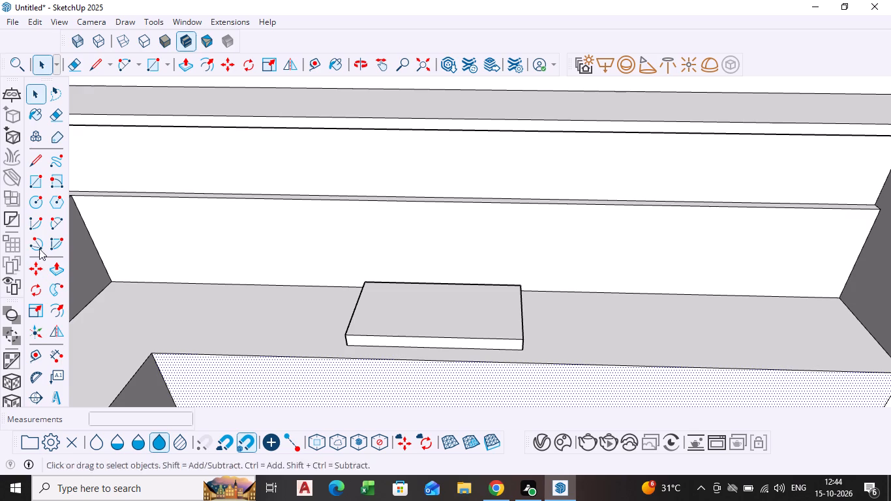
left_click(43, 198)
scroll(346, 315, "up", 5)
middle_click_drag(443, 353, 434, 394)
scroll(434, 393, "down", 1)
scroll(434, 352, "up", 4)
left_click(431, 336)
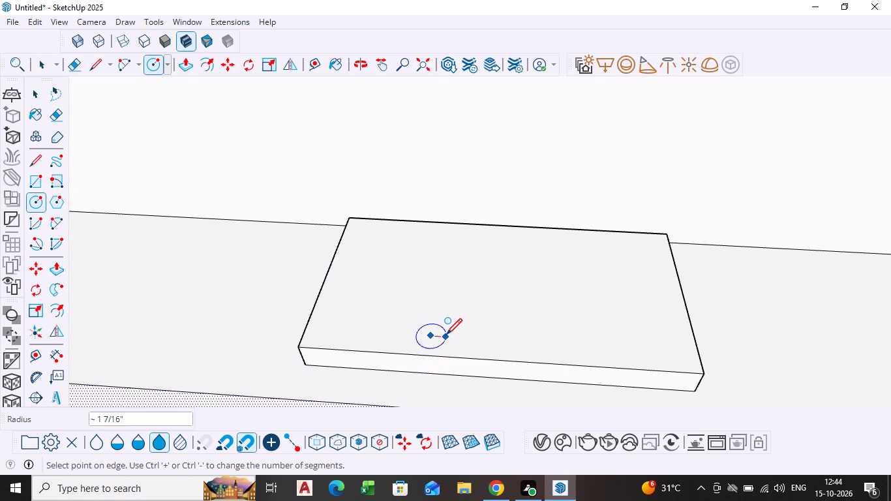
left_click(446, 336)
key("space")
scroll(446, 336, "down", 11)
middle_click_drag(456, 359, 449, 357, "shift")
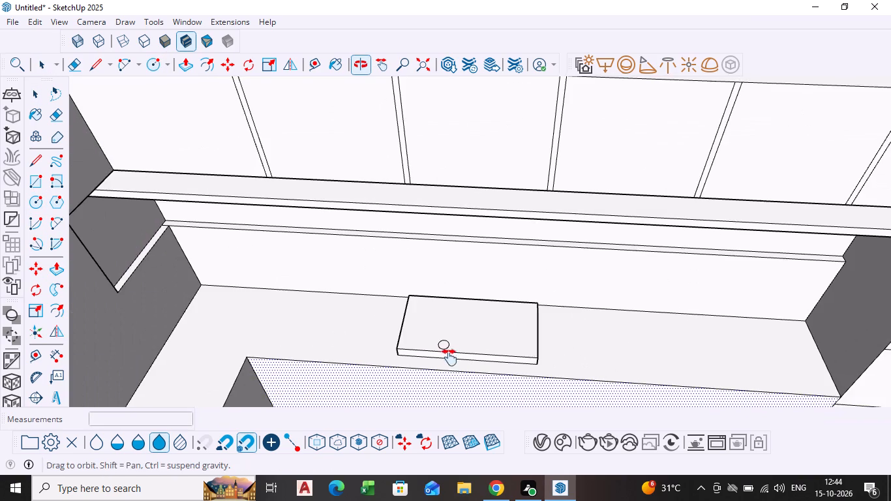
middle_click_drag(449, 357, 403, 338, "shift")
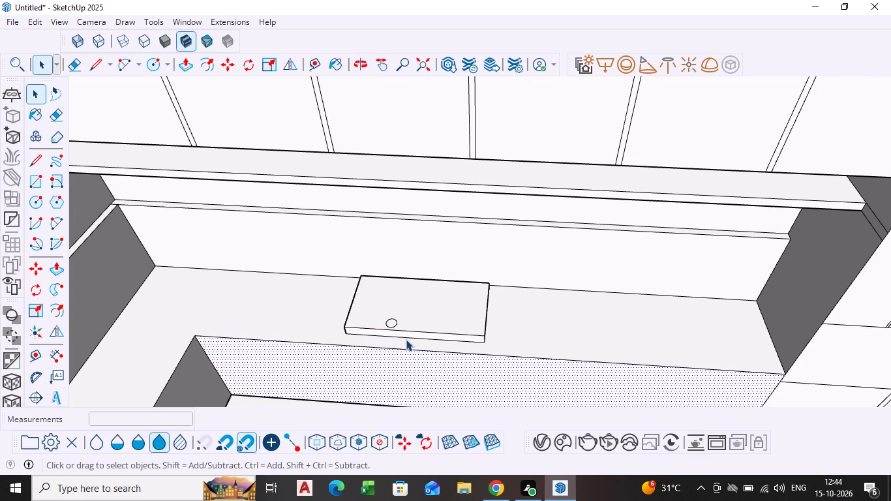
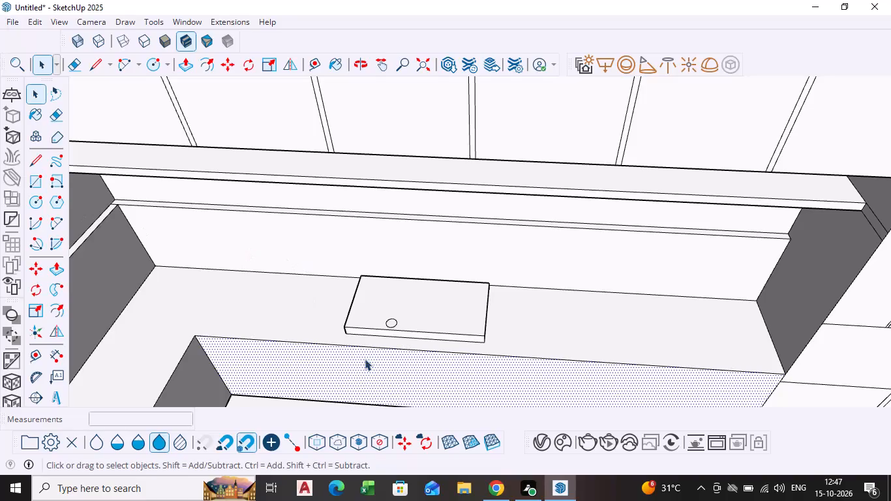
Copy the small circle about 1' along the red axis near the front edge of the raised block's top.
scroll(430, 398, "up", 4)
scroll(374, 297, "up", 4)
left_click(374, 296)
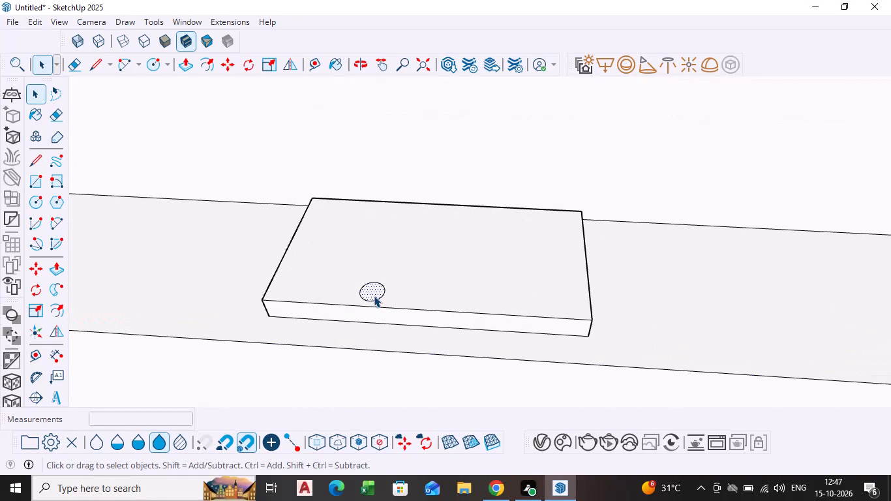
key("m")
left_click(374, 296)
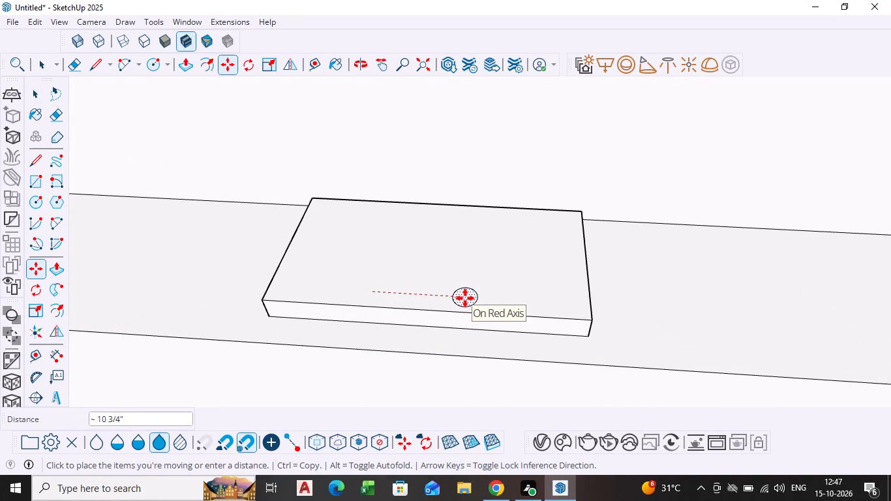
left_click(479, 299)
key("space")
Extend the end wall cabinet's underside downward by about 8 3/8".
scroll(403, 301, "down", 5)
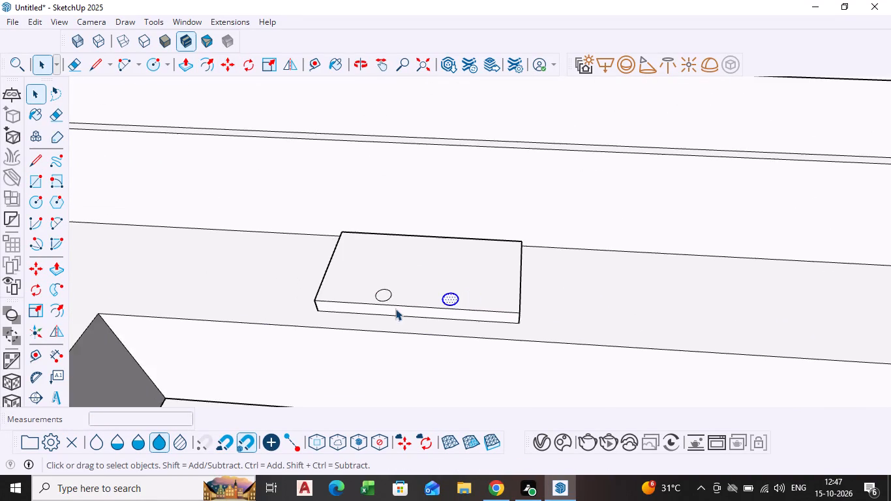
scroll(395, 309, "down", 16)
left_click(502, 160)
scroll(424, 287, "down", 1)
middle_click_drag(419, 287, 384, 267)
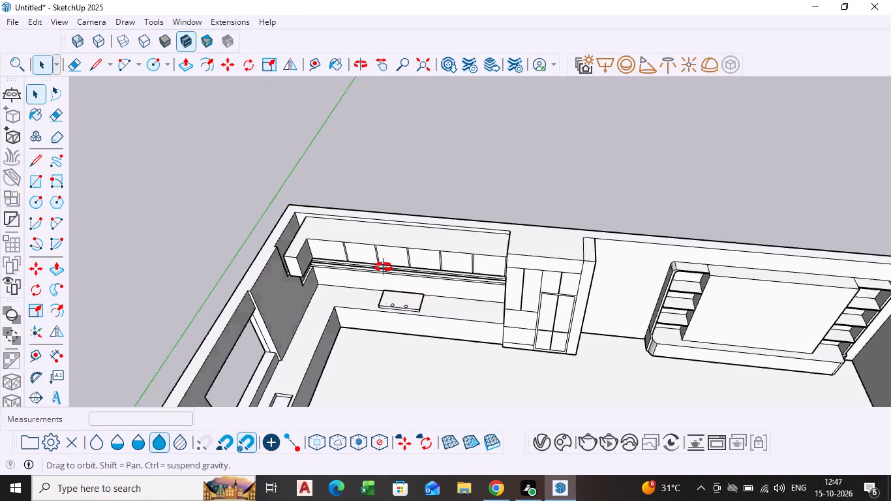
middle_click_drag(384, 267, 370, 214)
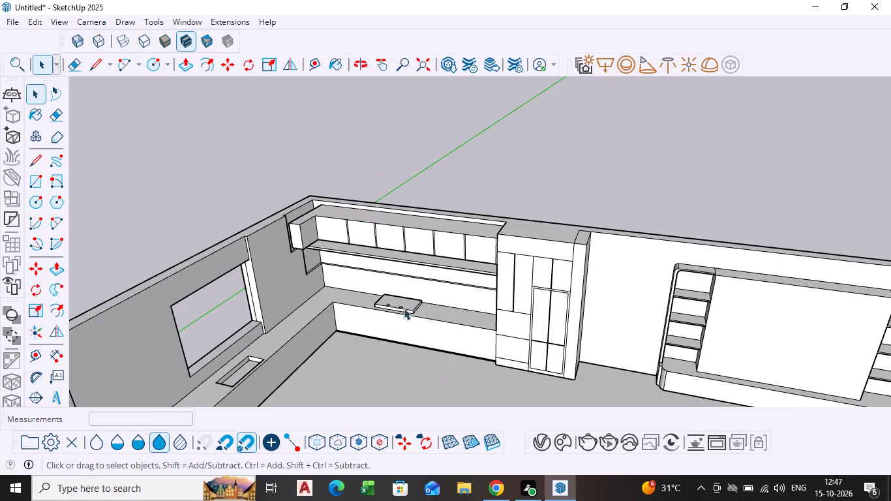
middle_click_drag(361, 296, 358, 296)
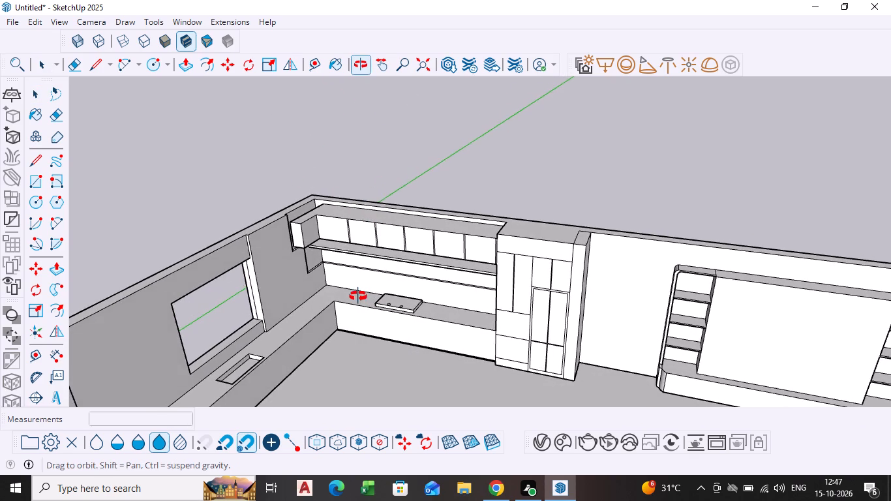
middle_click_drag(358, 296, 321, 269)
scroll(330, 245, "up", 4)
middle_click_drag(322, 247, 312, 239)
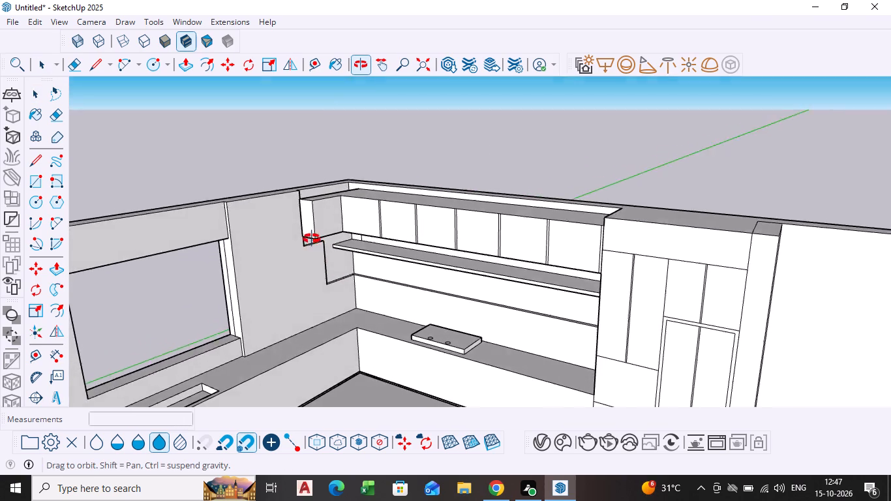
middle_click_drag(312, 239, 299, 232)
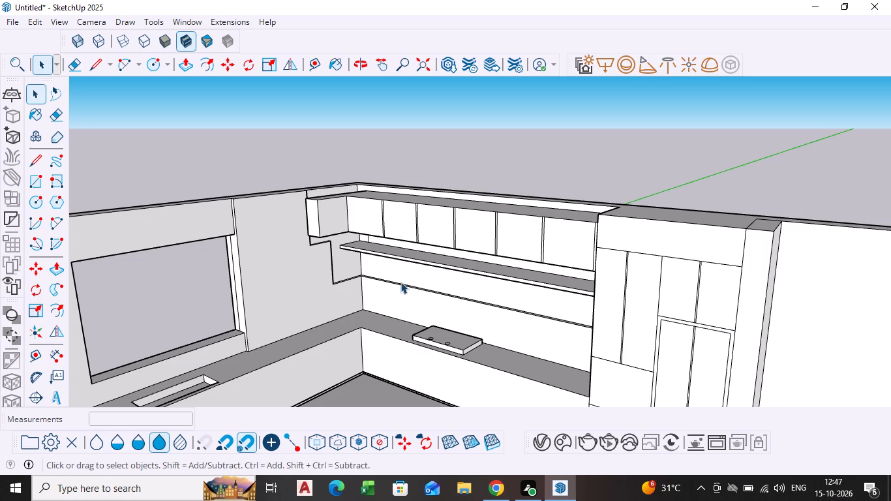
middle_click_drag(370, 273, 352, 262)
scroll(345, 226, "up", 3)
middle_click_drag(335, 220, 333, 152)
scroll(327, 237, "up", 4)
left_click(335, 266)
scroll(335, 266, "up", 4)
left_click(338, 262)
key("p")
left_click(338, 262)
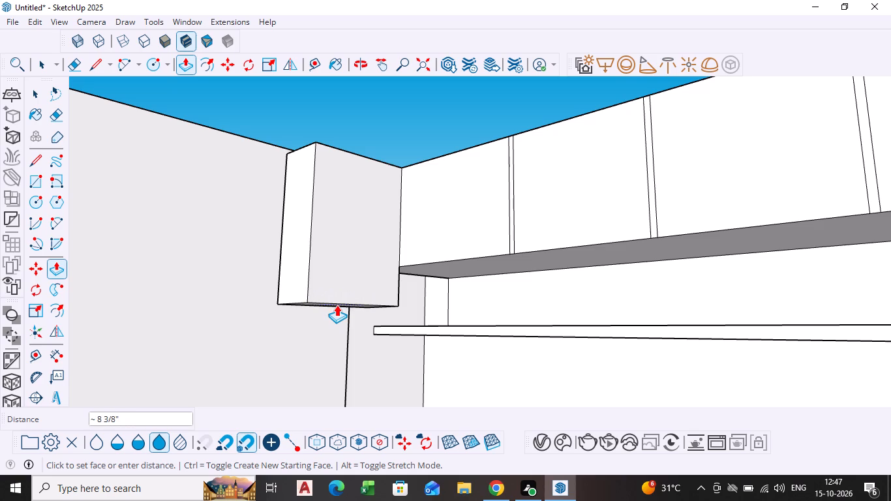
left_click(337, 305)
Undo the end cabinet's downward extension, the circle copy, the original circle and the raised block's pull.
scroll(337, 305, "down", 11)
middle_click_drag(335, 309, 449, 314)
middle_click_drag(233, 303, 385, 380)
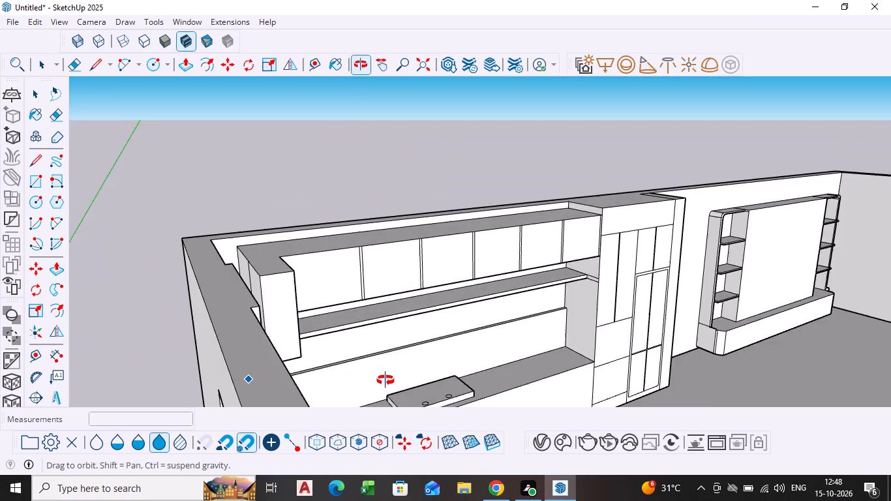
middle_click_drag(385, 380, 280, 371)
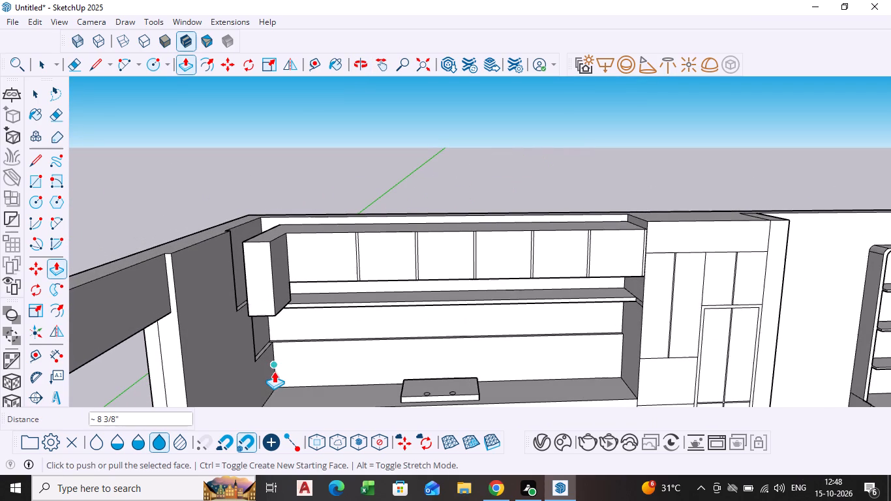
key("ctrl+z")
key("ctrl+z")
key("ctrl+z")
key("ctrl+z")
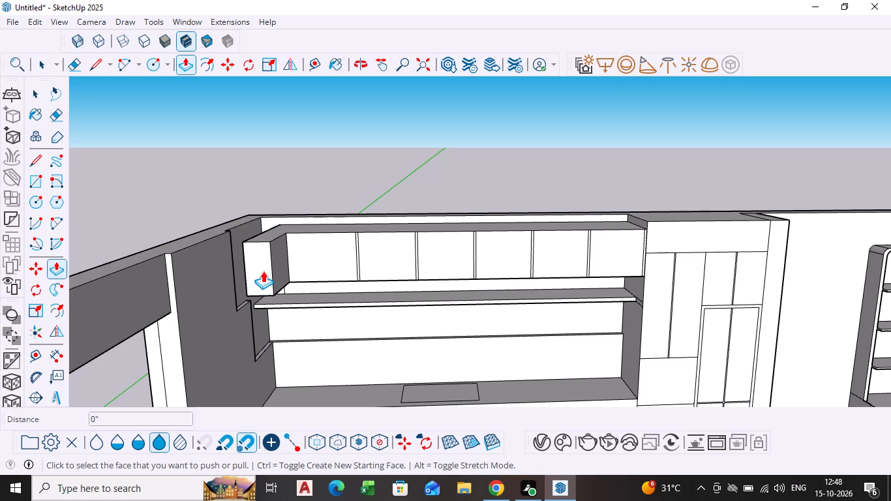
Pull the end wall cabinet's wall-facing side out about 6 13/16" to meet the side wall.
scroll(264, 271, "down", 1)
middle_click_drag(264, 271, 300, 304)
middle_click_drag(242, 288, 324, 299)
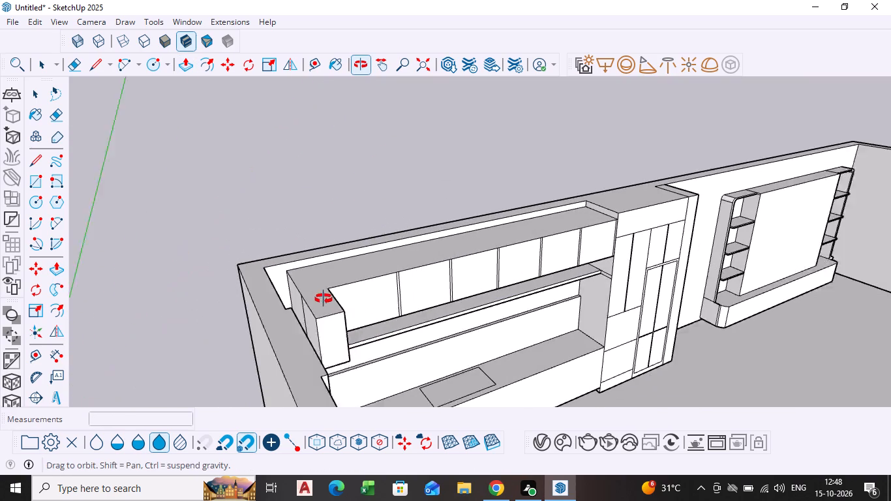
middle_click_drag(324, 299, 324, 298)
scroll(320, 330, "up", 4)
middle_click_drag(318, 330, 291, 333)
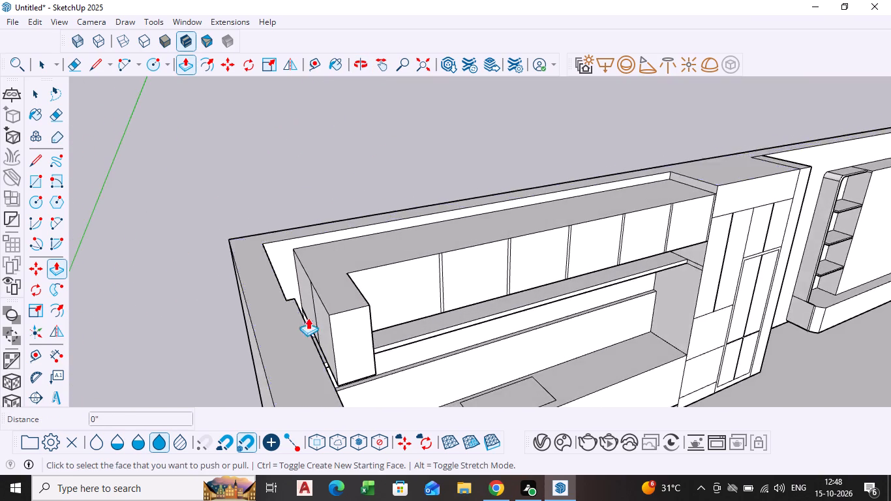
scroll(309, 316, "up", 5)
left_click(332, 321)
scroll(285, 324, "down", 2)
middle_click_drag(283, 325, 235, 325)
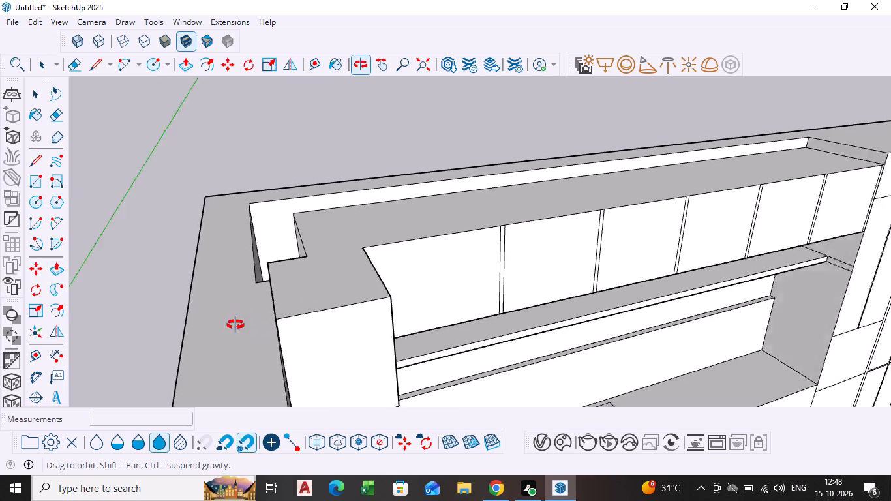
middle_click_drag(235, 325, 178, 324)
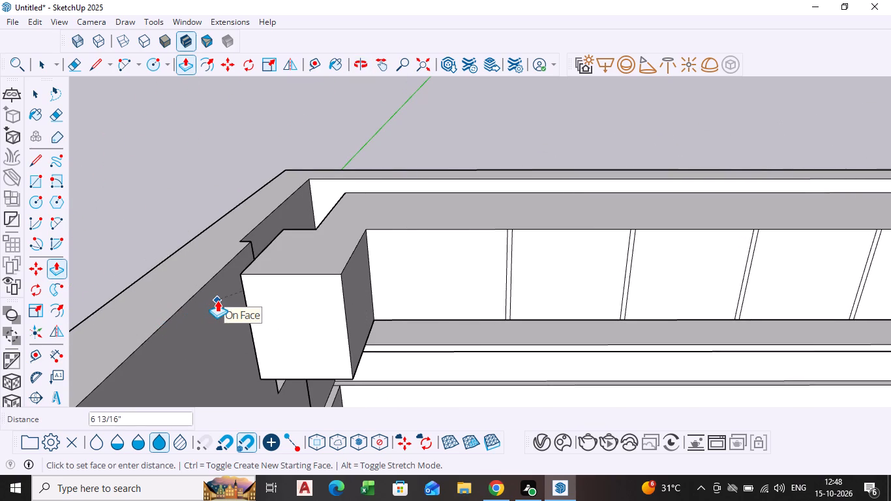
left_click(217, 300)
key("space")
Push the side wall face between the window and the end cabinet back by 2".
scroll(273, 310, "down", 7)
middle_click_drag(288, 312, 258, 296)
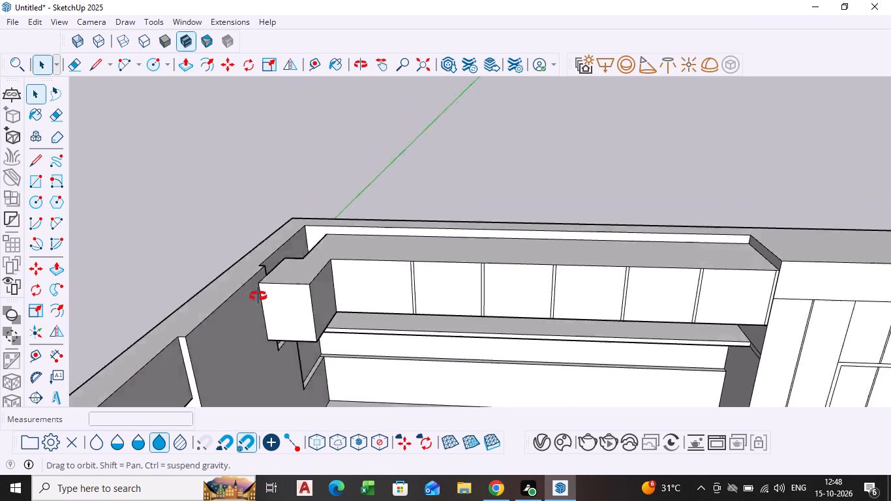
middle_click_drag(258, 296, 207, 266)
left_click(325, 288)
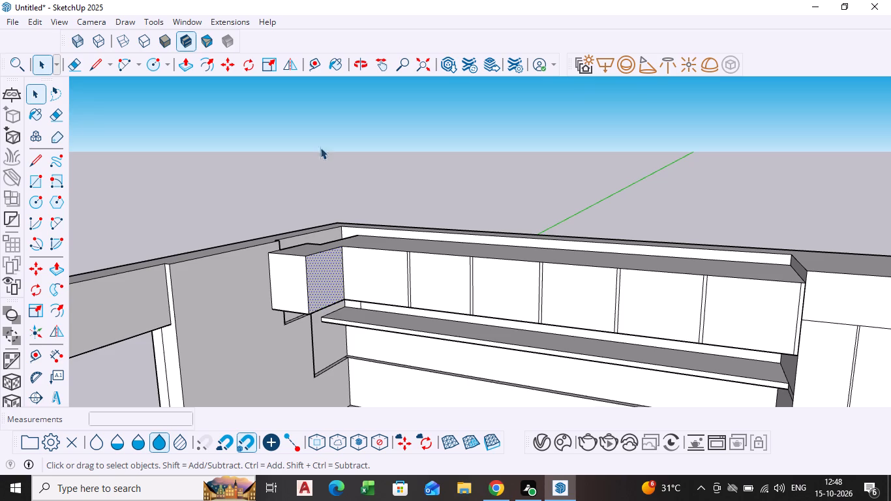
left_click(283, 320)
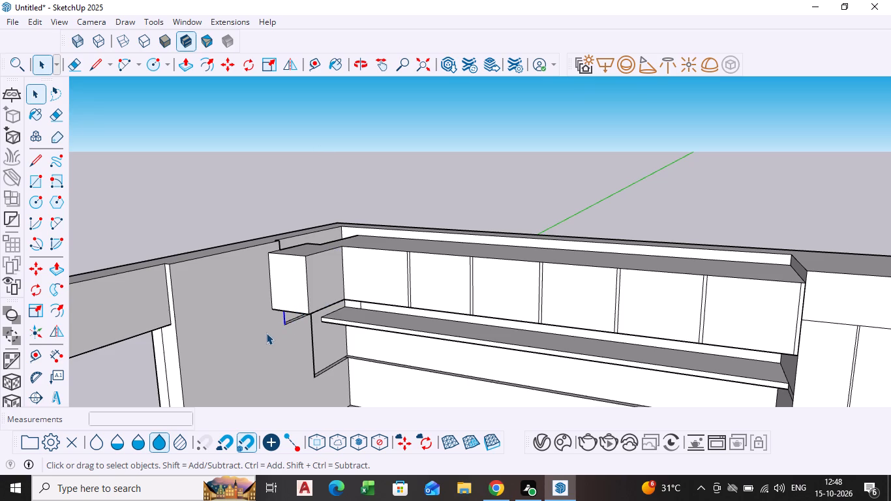
left_click(266, 333)
key("p")
left_click(266, 333)
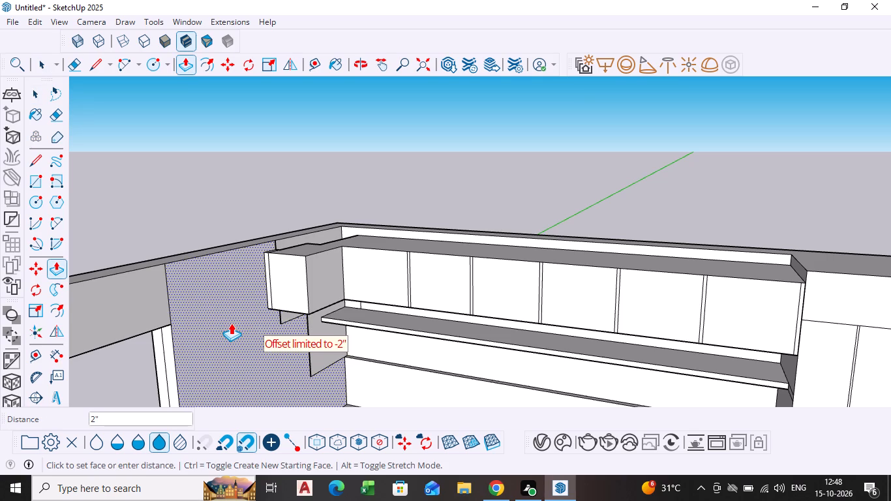
left_click(231, 323)
key("space")
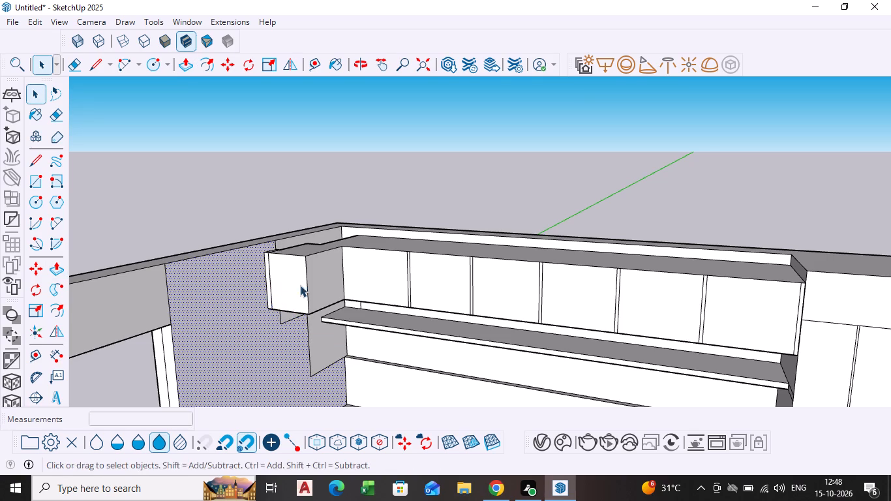
Delete the leftover vertical edge on the end cabinet's front and the edge on the wall side of its top.
middle_click_drag(298, 285, 222, 299)
scroll(298, 253, "up", 9)
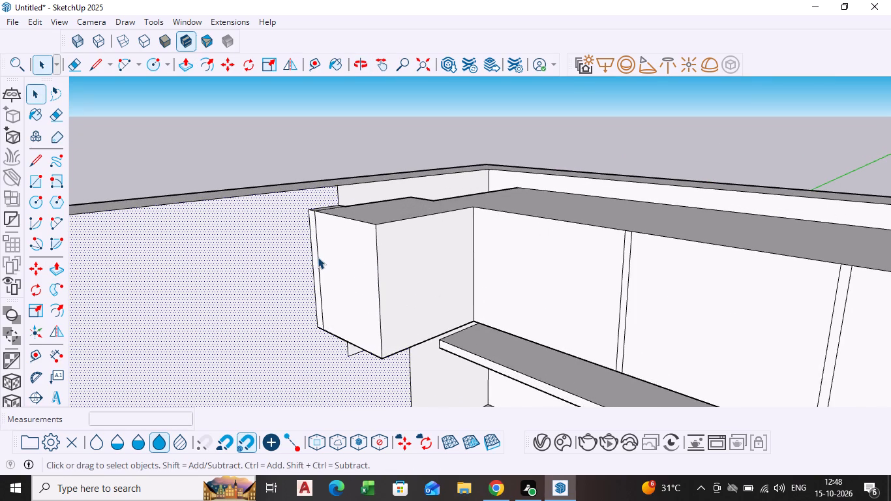
left_click(318, 257)
key("Delete")
middle_click_drag(318, 258, 309, 335)
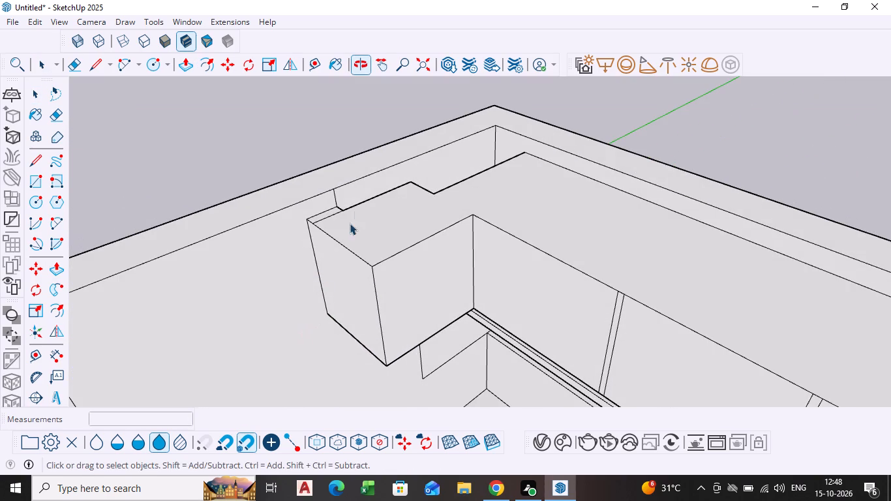
left_click(333, 213)
key("Delete")
Push/Pull the end cabinet's wall-side face to the inner edge of the side wall.
scroll(333, 213, "down", 1)
middle_click_drag(331, 217, 436, 312)
scroll(382, 281, "up", 8)
middle_click_drag(364, 280, 392, 297)
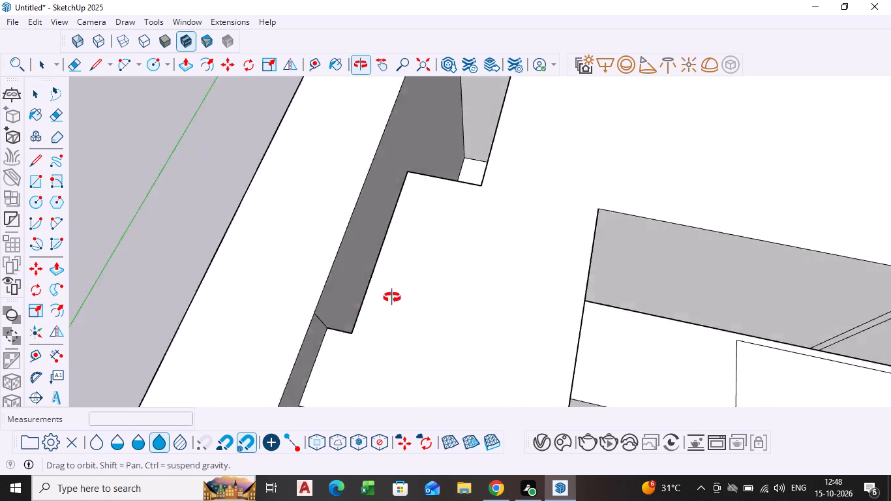
middle_click_drag(392, 297, 474, 275)
scroll(429, 284, "up", 8)
left_click(543, 317)
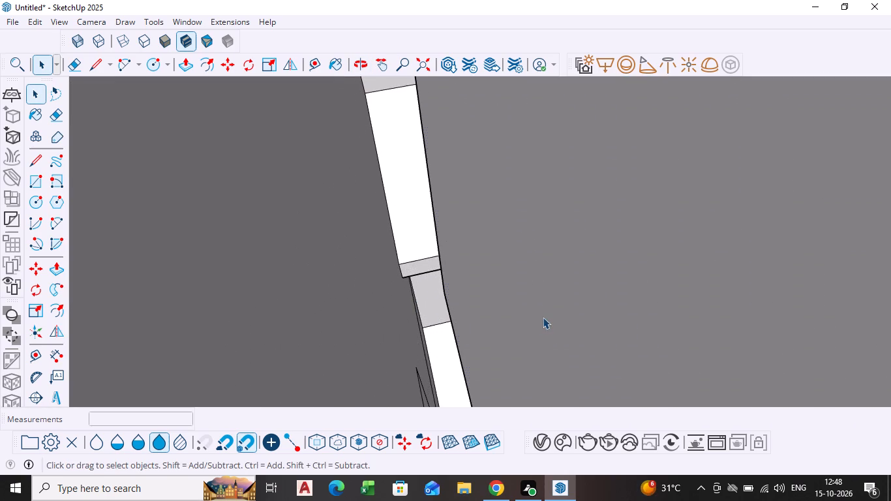
key("p")
left_click(543, 317)
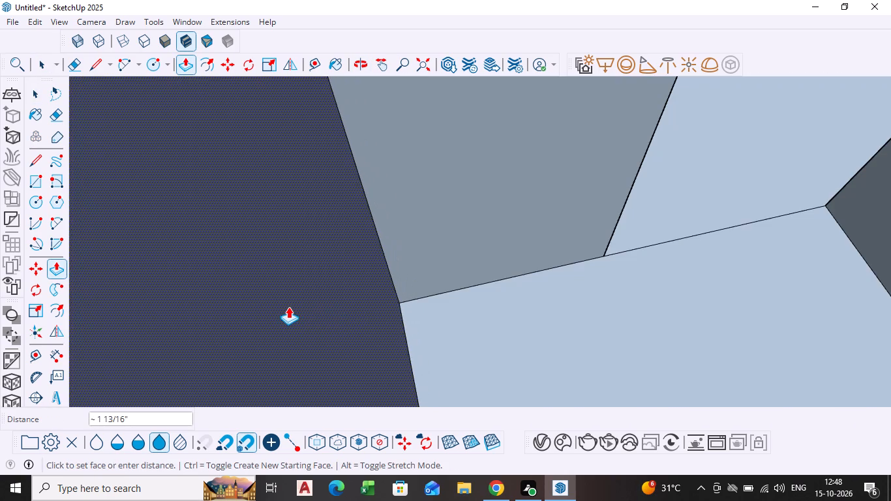
scroll(288, 307, "down", 19)
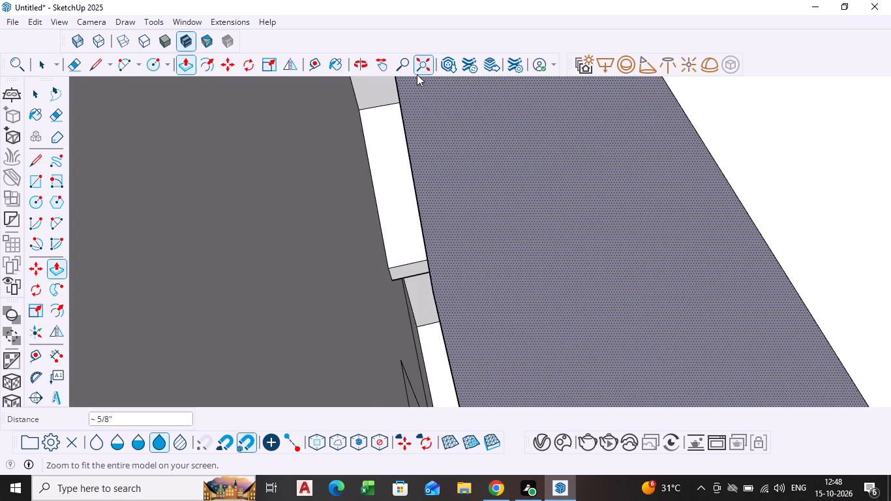
left_click(419, 68)
scroll(504, 290, "up", 7)
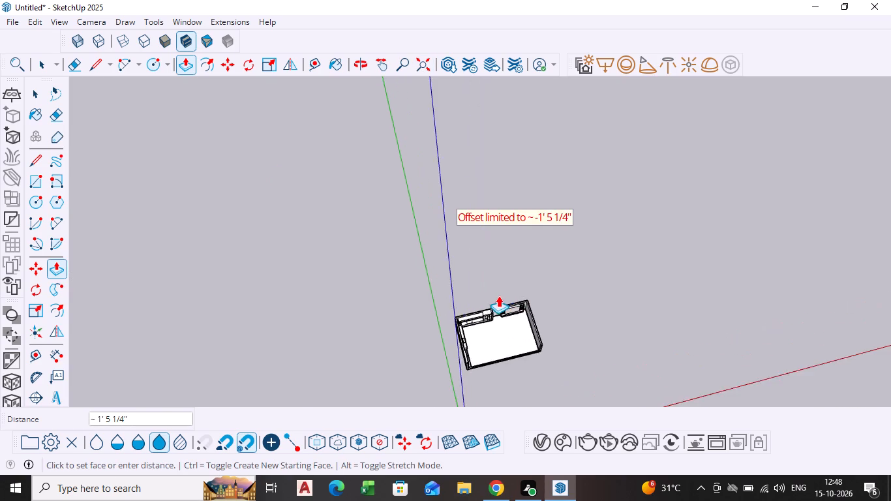
scroll(498, 296, "up", 20)
scroll(498, 296, "up", 1)
scroll(414, 360, "down", 1)
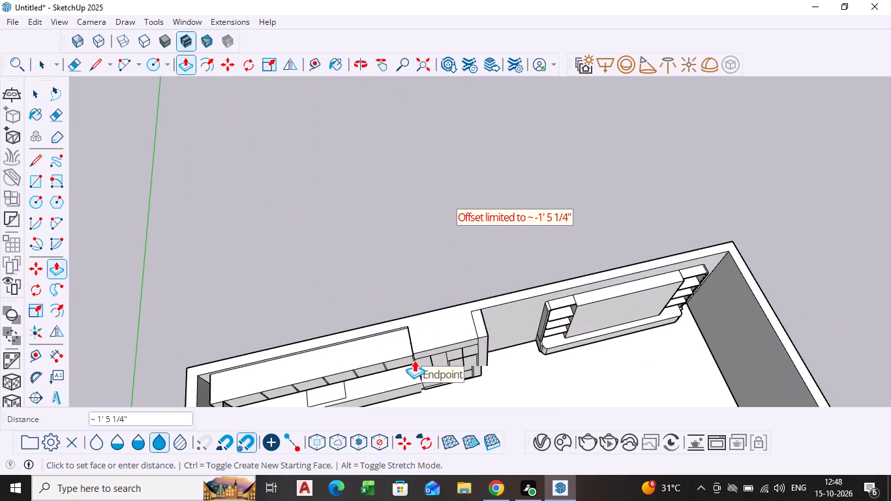
scroll(414, 360, "down", 2)
middle_click_drag(413, 360, 524, 249)
middle_click_drag(270, 381, 319, 250, "ctrl")
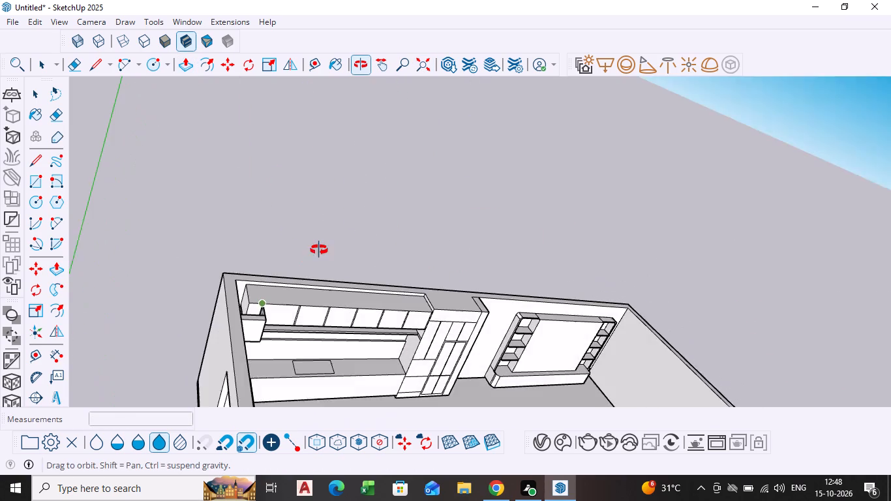
middle_click_drag(319, 250, 323, 249, "ctrl")
scroll(244, 307, "down", 1)
scroll(244, 307, "up", 10)
middle_click_drag(245, 314, 211, 367)
scroll(211, 367, "up", 1)
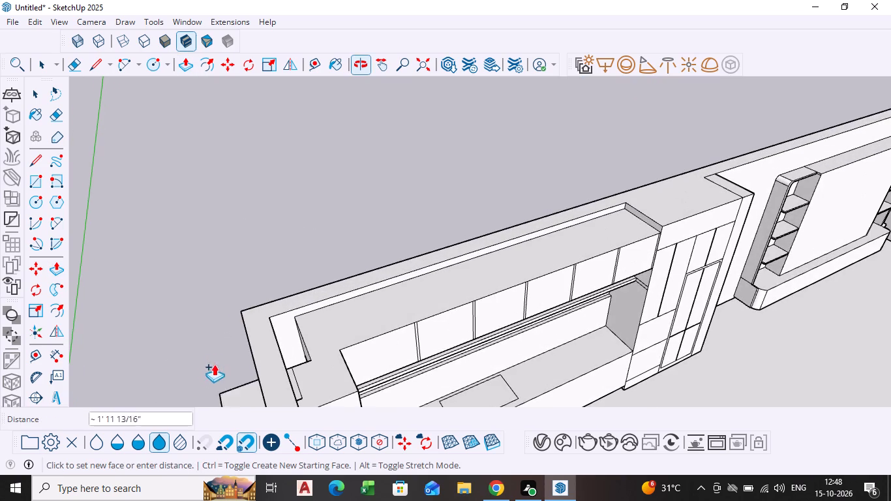
left_click(287, 377)
key("space")
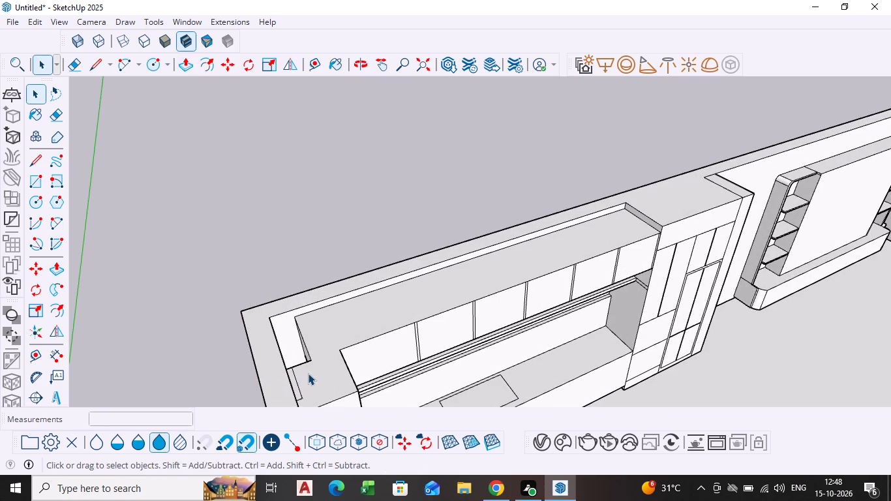
Delete the two leftover edges on the end cabinet's top along the side wall.
left_click(298, 384)
key("Delete")
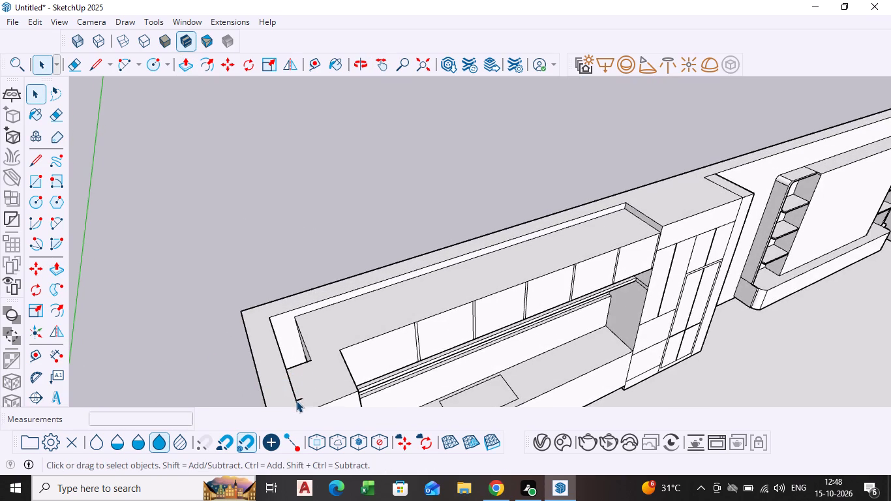
left_click(300, 399)
key("Delete")
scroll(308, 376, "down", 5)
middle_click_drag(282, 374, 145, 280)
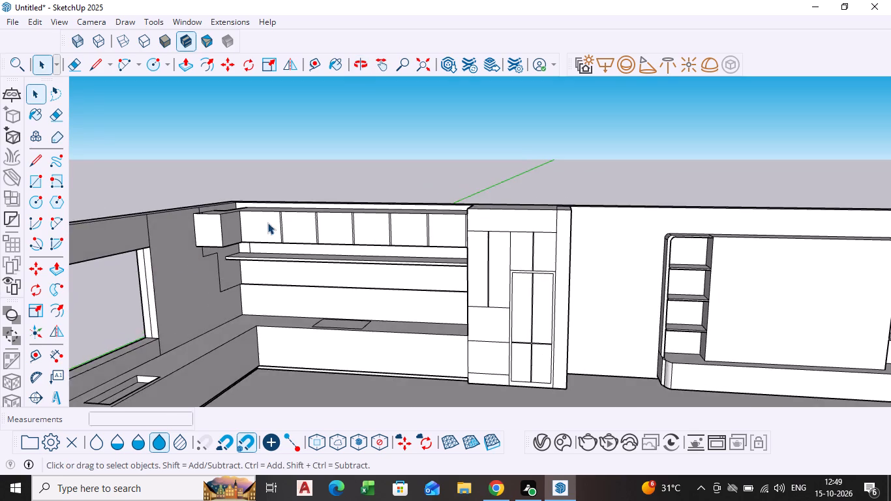
Delete the leftover edge on the end cabinet's rear side, inside the gap at the room corner.
scroll(267, 222, "up", 4)
middle_click_drag(248, 226, 204, 322)
scroll(231, 176, "up", 4)
middle_click_drag(231, 174, 231, 248)
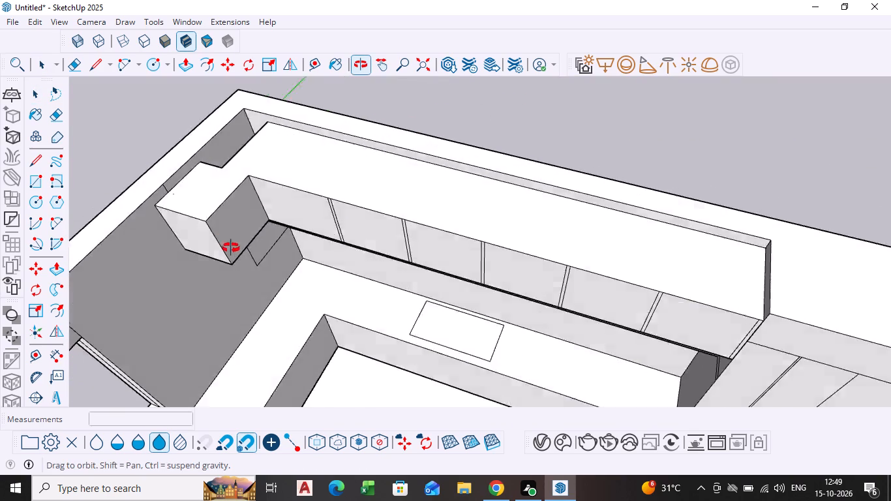
middle_click_drag(231, 248, 235, 367)
middle_click_drag(217, 209, 183, 297)
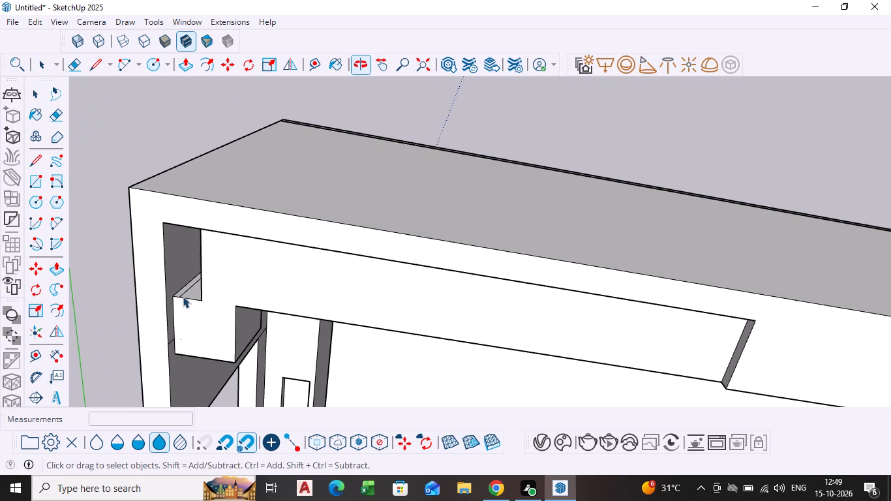
left_click(187, 292)
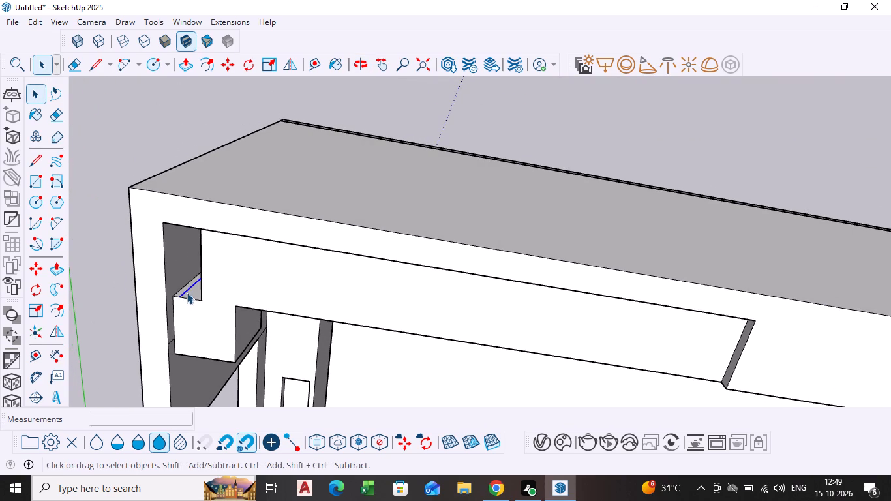
key("Delete")
Delete the two short vertical edges on the side wall above and below the end cabinet.
scroll(183, 308, "down", 3)
middle_click_drag(179, 309, 116, 140)
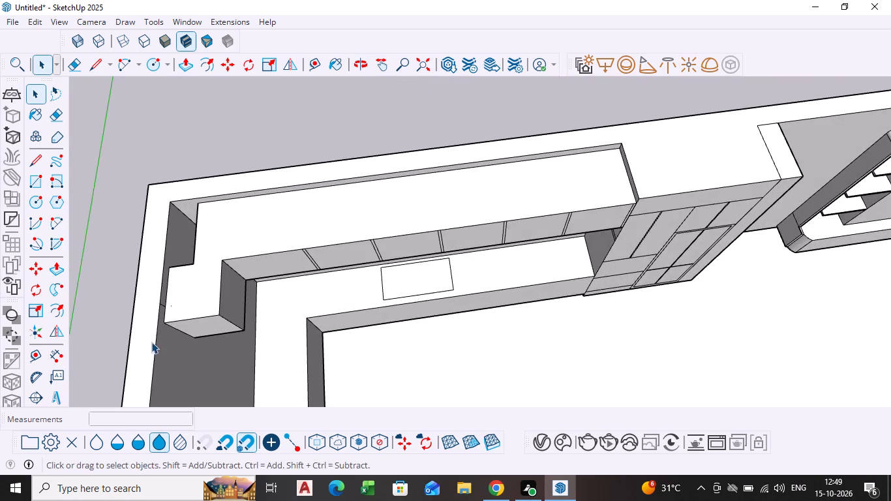
scroll(147, 342, "down", 1)
middle_click_drag(145, 342, 0, 201)
scroll(270, 226, "up", 4)
scroll(263, 172, "up", 1)
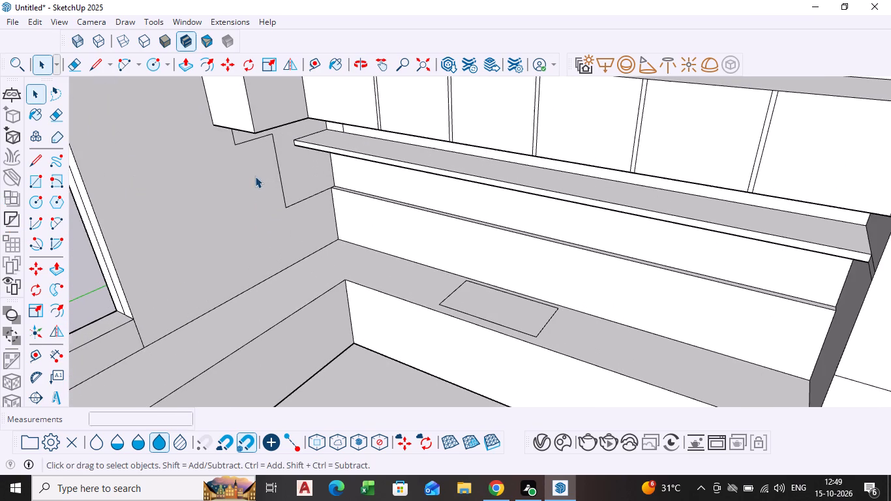
middle_click_drag(255, 176, 268, 277, "shift")
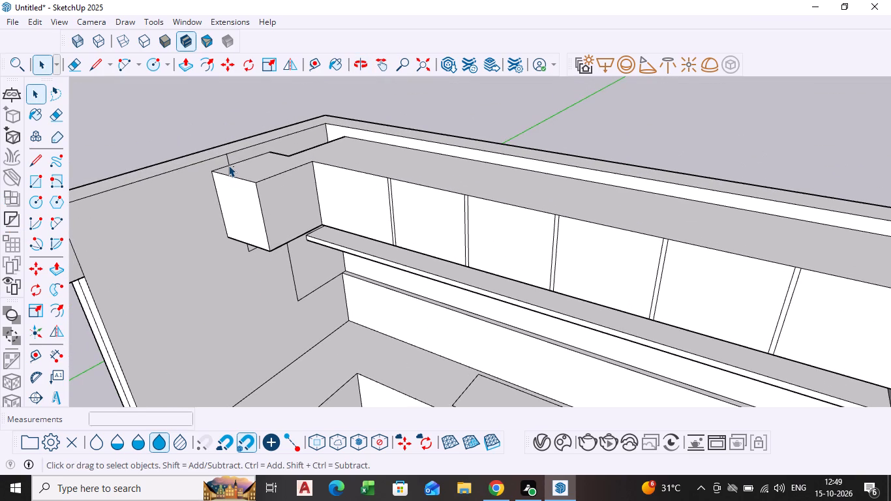
left_click(228, 165)
left_click(228, 160)
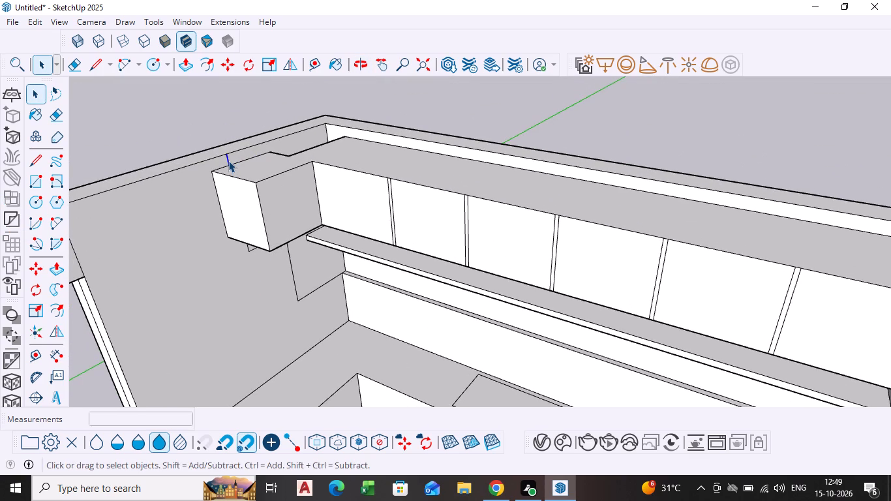
key("Delete")
middle_click_drag(227, 250, 212, 164)
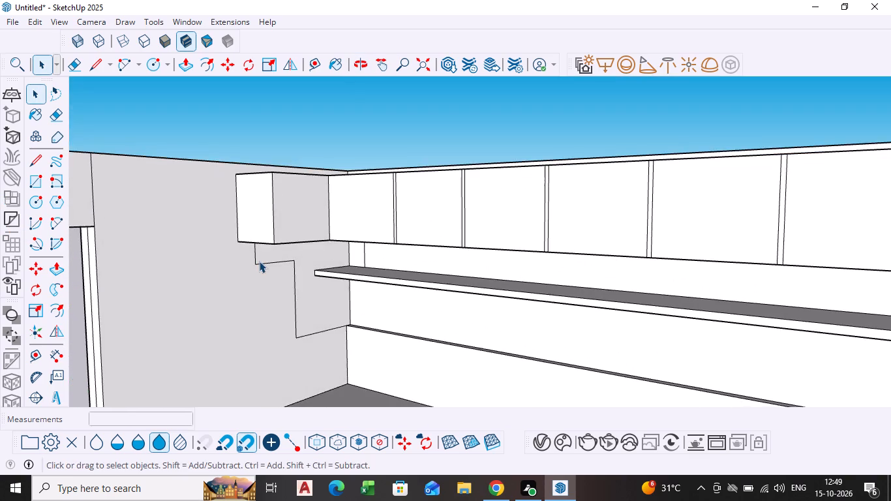
scroll(259, 261, "up", 3)
left_click(254, 257)
key("Delete")
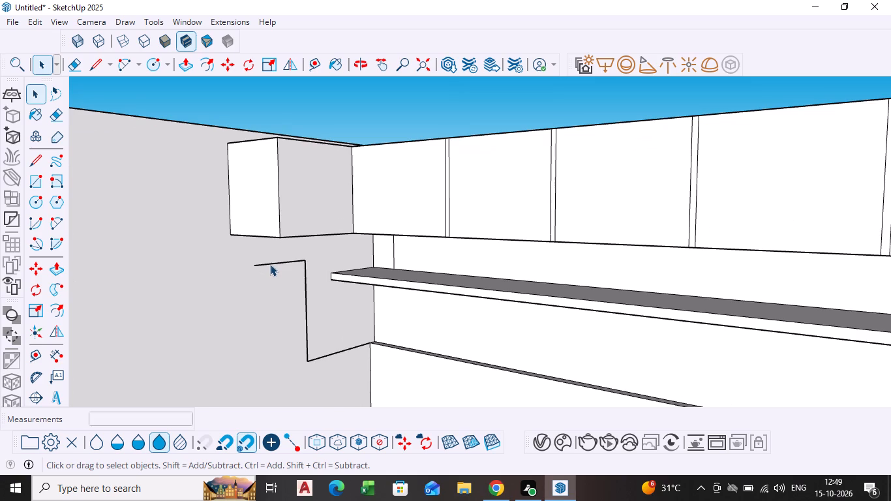
Draw lines extending the side wall's stepped outline past the end cabinet toward the window and straight up to the wall's top.
key("l")
left_click(260, 264)
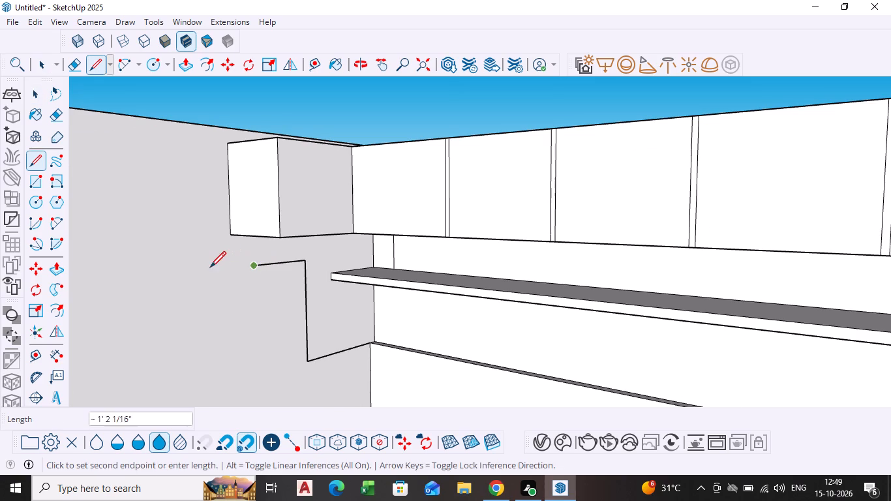
left_click(199, 271)
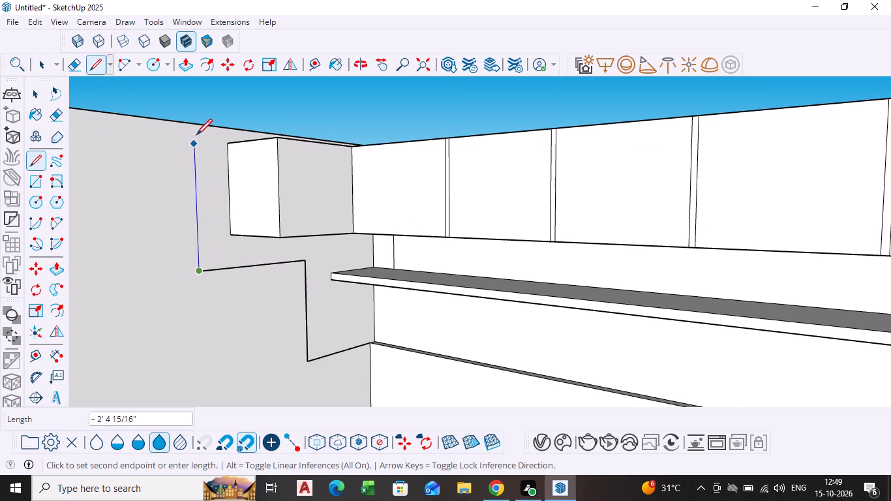
left_click(196, 127)
key("space")
scroll(196, 211, "down", 5)
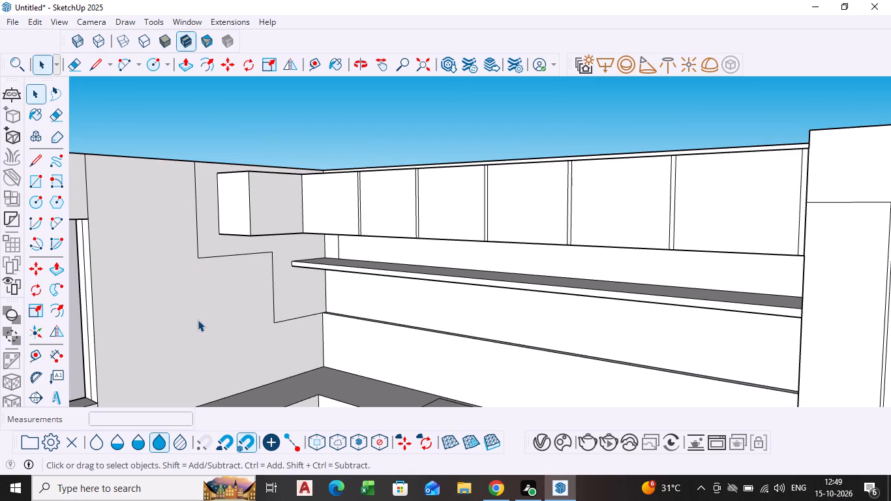
Push/Pull the side wall face between the window and the stepped outline, repeating the previous distance.
left_click(198, 320)
scroll(198, 320, "down", 5)
key("p")
double_click(198, 320)
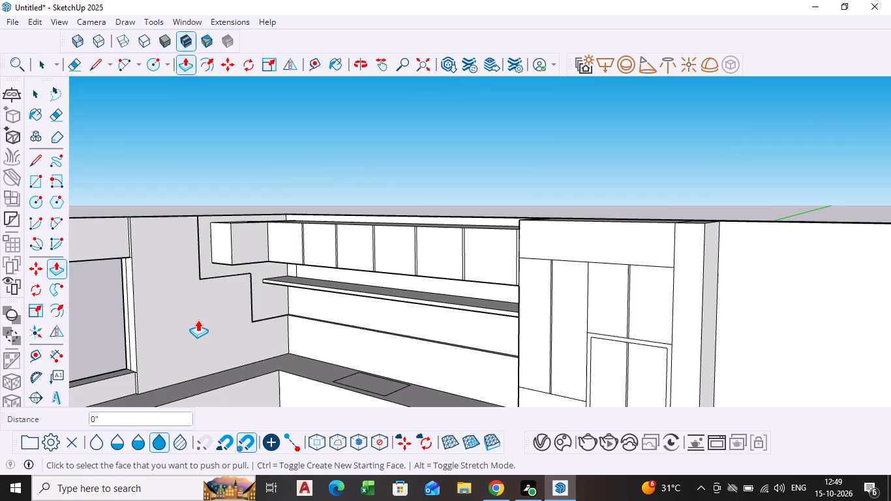
middle_click_drag(174, 336, 207, 314)
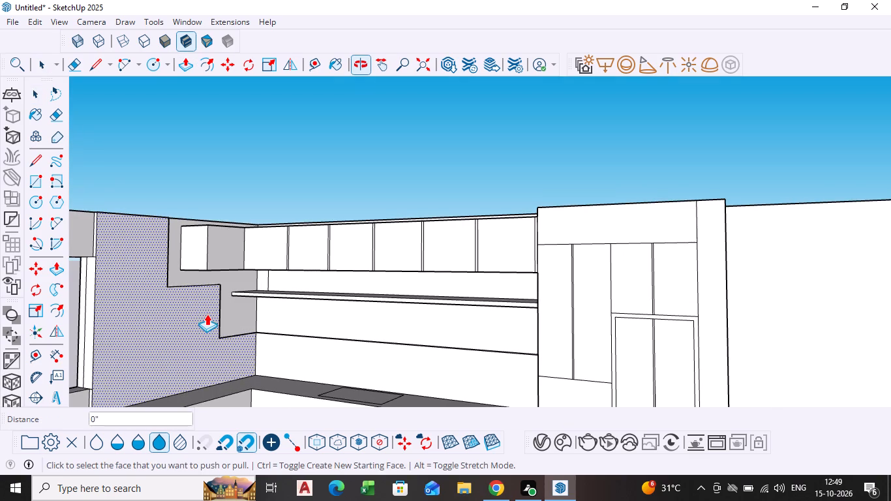
key("space")
left_click(271, 200)
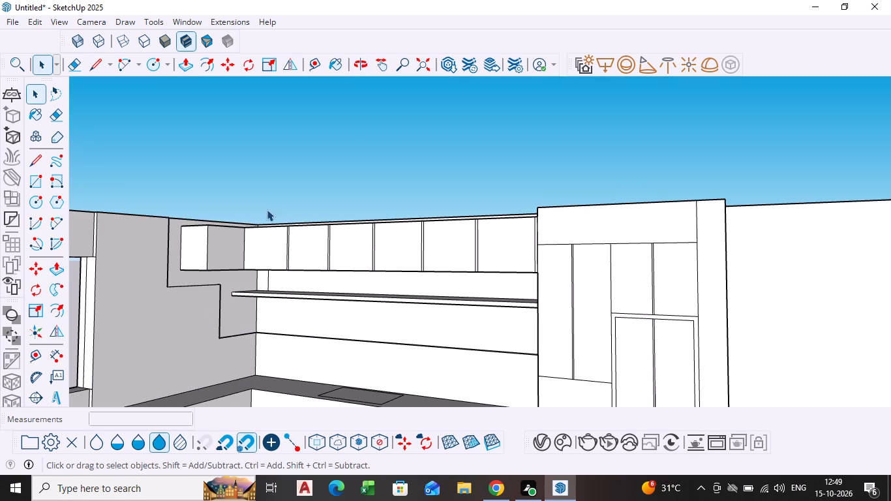
Push/Pull the hob rectangle on the back counter up by 4".
scroll(225, 352, "down", 3)
middle_click_drag(225, 352, 282, 366)
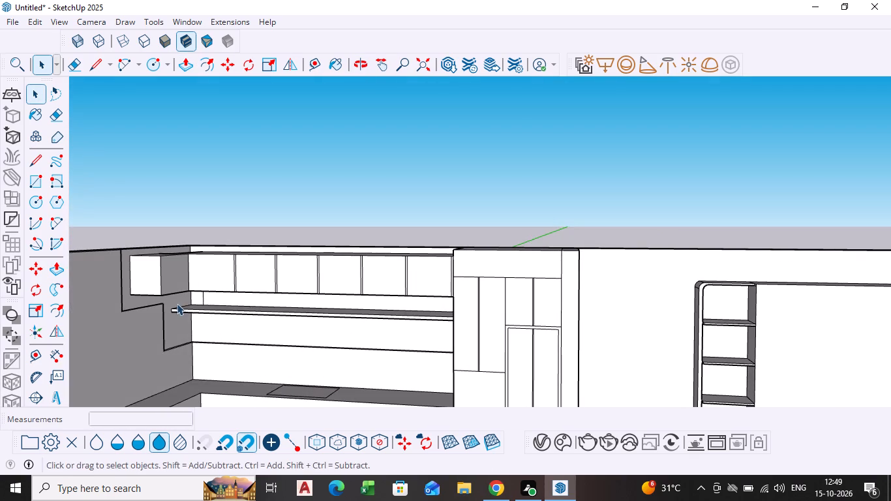
middle_click_drag(174, 303, 132, 421)
scroll(173, 304, "down", 1)
scroll(368, 340, "down", 2)
middle_click_drag(368, 340, 373, 320)
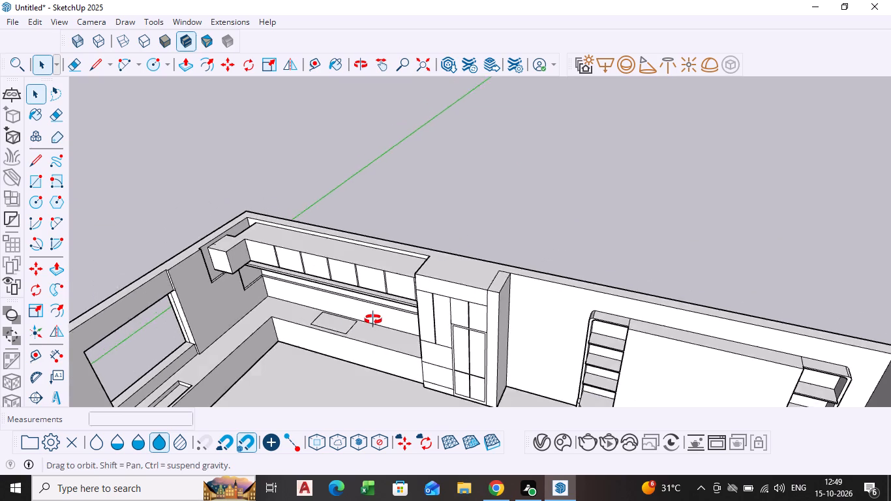
middle_click_drag(373, 320, 405, 267)
scroll(313, 308, "down", 3)
middle_click_drag(313, 308, 331, 264)
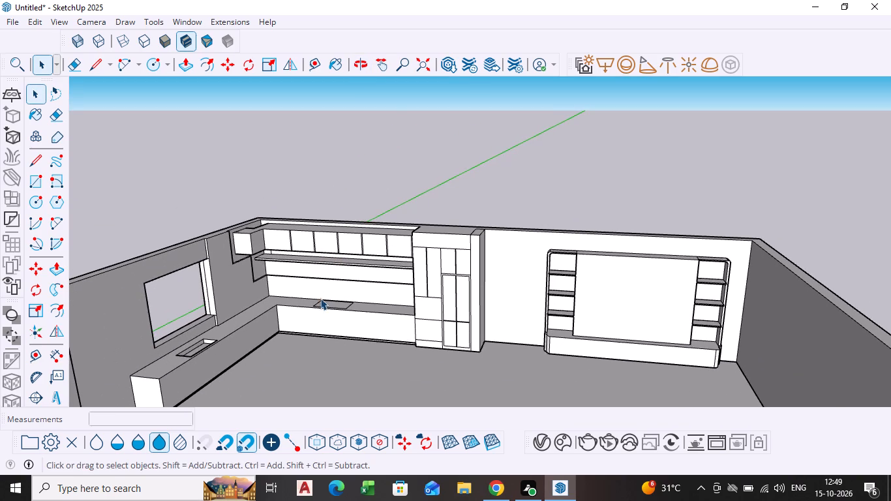
scroll(314, 306, "up", 4)
middle_click_drag(320, 309, 359, 311)
scroll(348, 311, "up", 5)
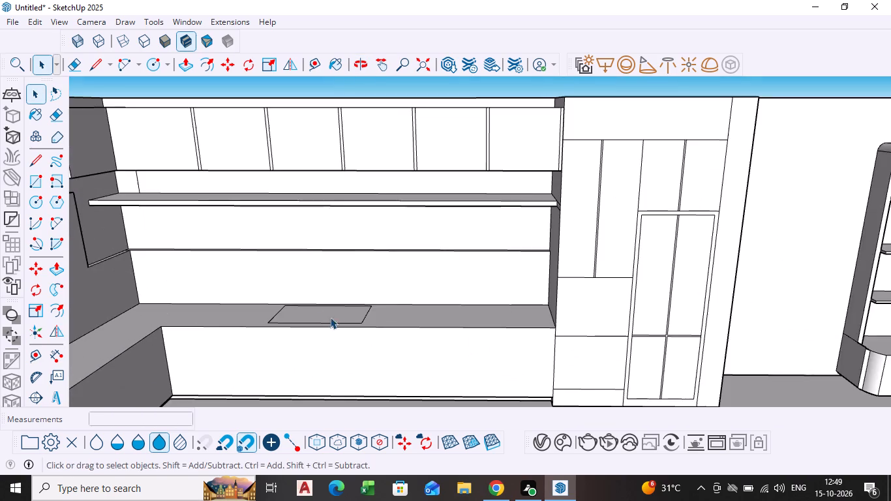
middle_click_drag(329, 318, 327, 357)
scroll(325, 317, "up", 5)
left_click(325, 311)
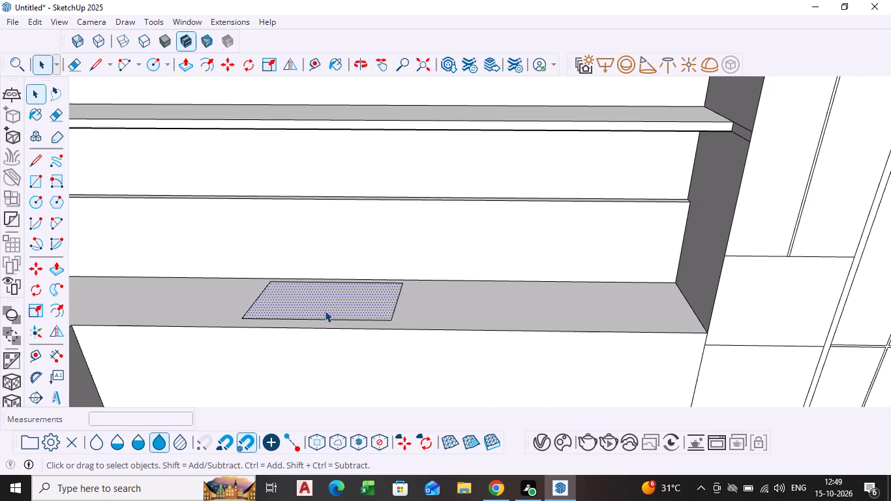
key("p")
left_click(325, 311)
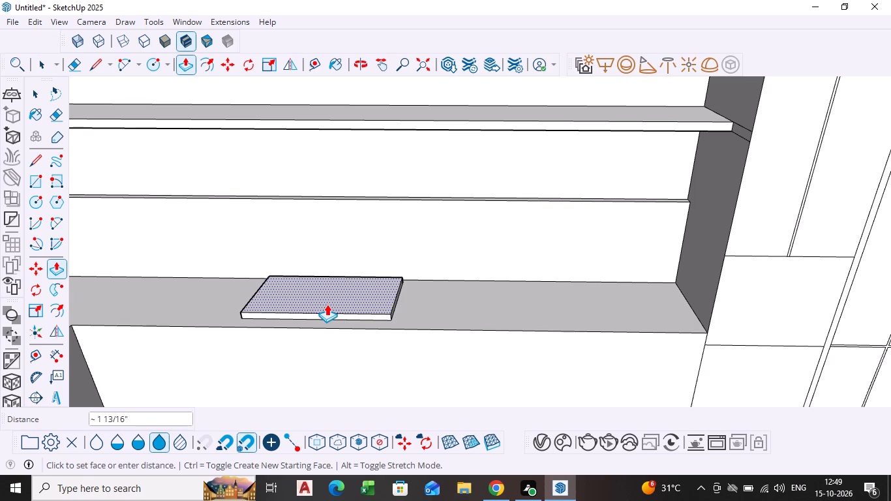
key("4")
key("Return")
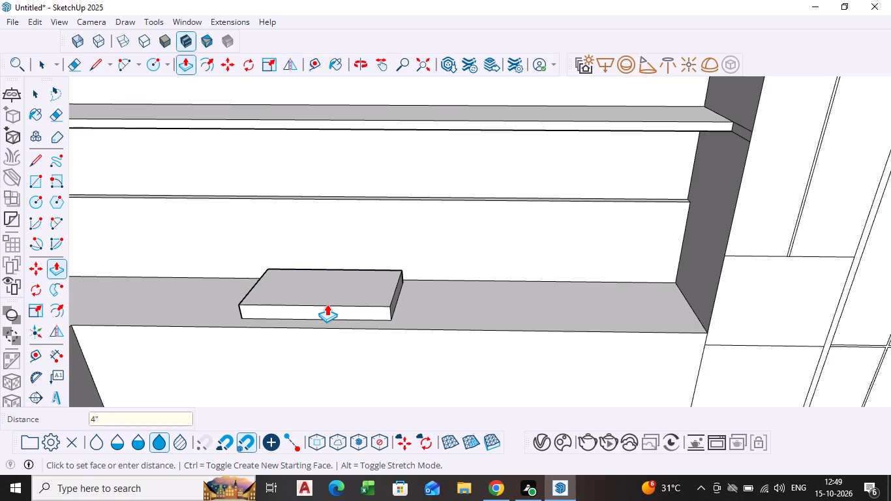
key("space")
Draw a small burner circle on the hob block's top, near the front corner on the window side.
scroll(298, 296, "down", 4)
middle_click_drag(284, 294, 284, 339)
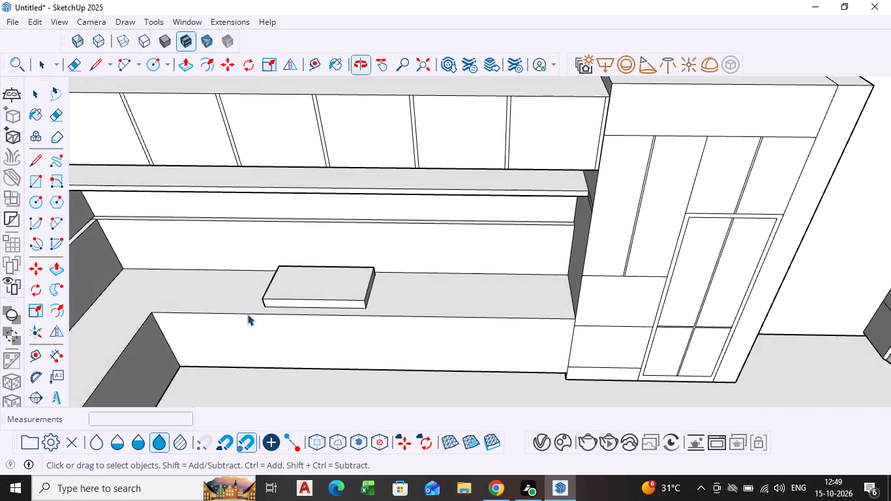
left_click(34, 205)
scroll(322, 262, "up", 2)
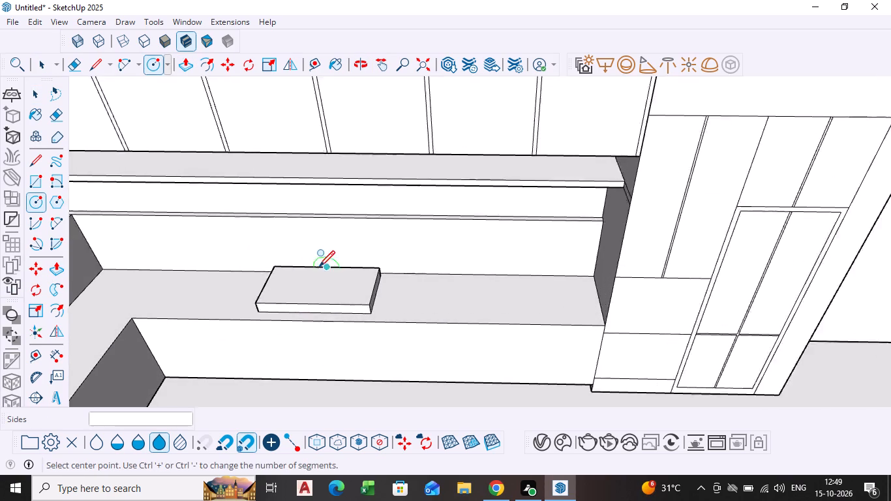
scroll(319, 268, "up", 2)
scroll(277, 315, "up", 3)
left_click(259, 303)
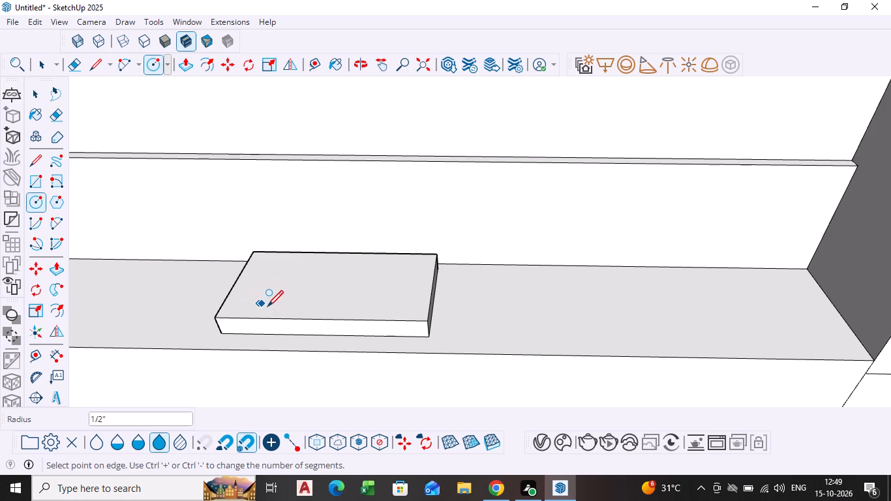
left_click(270, 309)
key("space")
Copy the burner circle about 1' 8 5/8" along the hob block toward the tall cabinet.
left_click(260, 304)
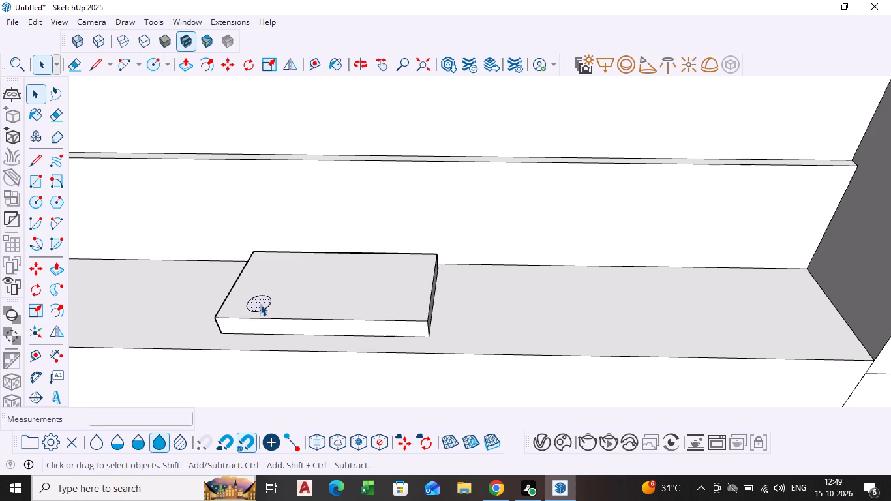
key("m")
left_click(260, 304)
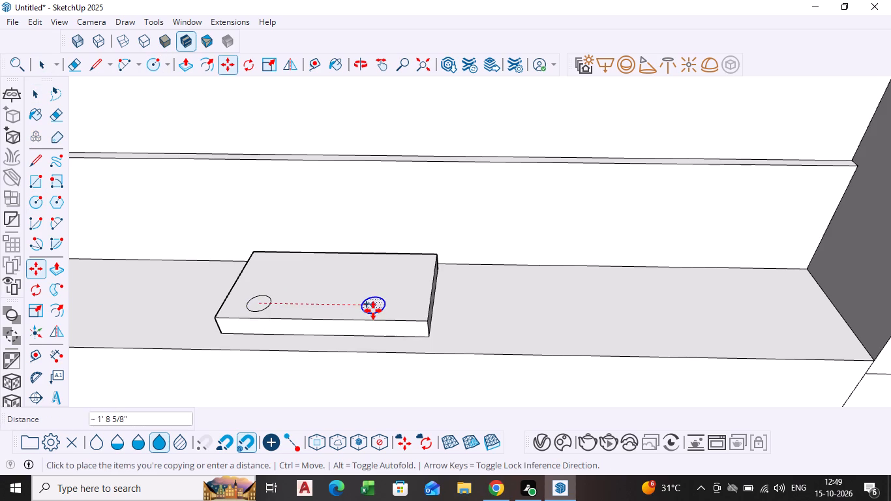
left_click(373, 311)
key("space")
scroll(376, 316, "down", 9)
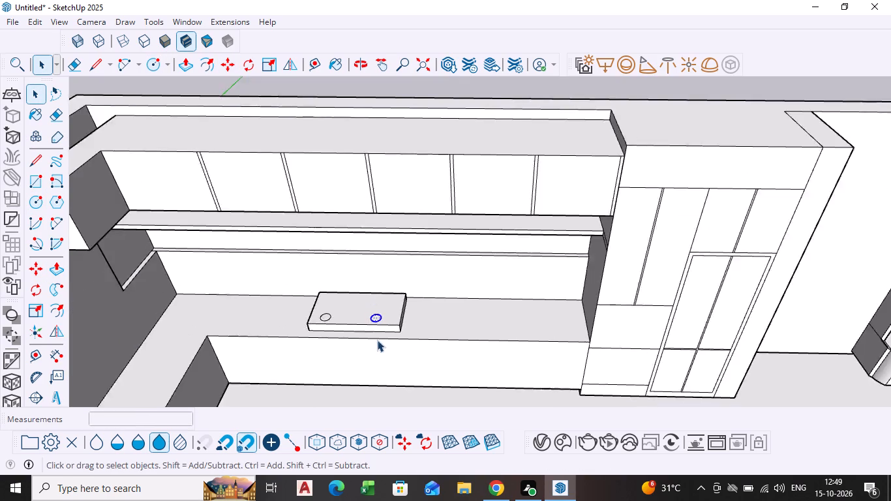
scroll(377, 340, "down", 2)
middle_click_drag(369, 344, 351, 349)
left_click(436, 105)
Push/Pull the wall cabinet run's end face by 8 13/16" to the side wall, filling the gap behind the end cabinet.
scroll(366, 305, "down", 4)
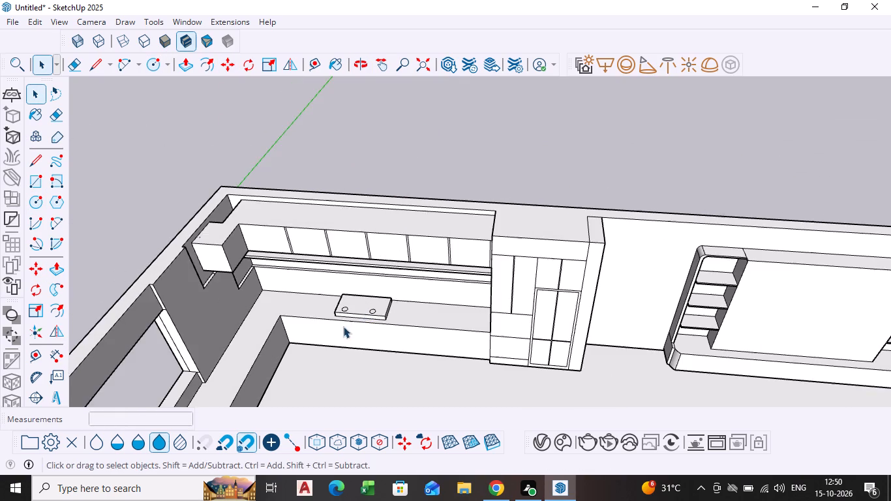
middle_click_drag(340, 326, 271, 245)
scroll(329, 326, "down", 1)
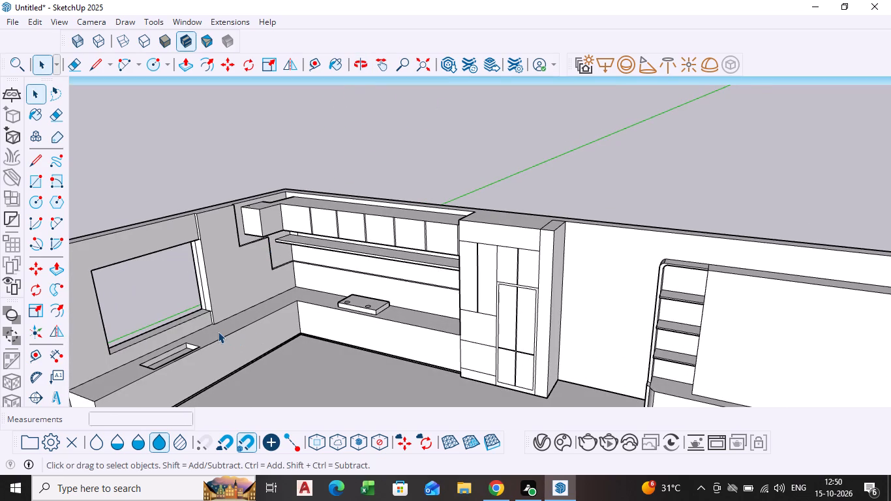
scroll(218, 331, "down", 3)
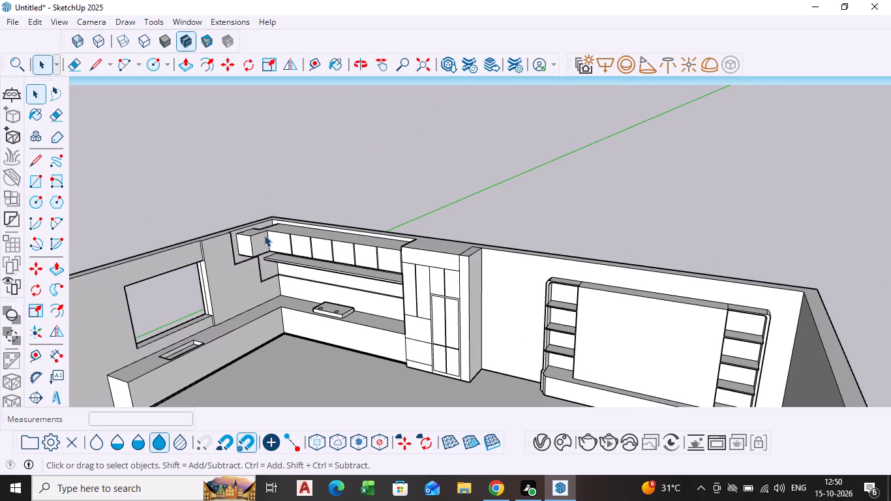
middle_click_drag(264, 235, 246, 297)
scroll(269, 196, "up", 7)
middle_click_drag(270, 199, 333, 316)
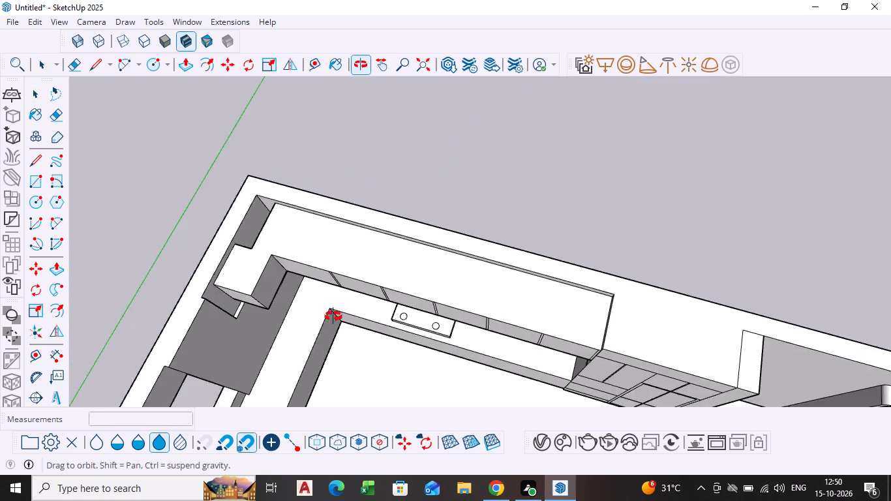
middle_click_drag(333, 316, 456, 233)
scroll(271, 346, "up", 5)
middle_click_drag(271, 344, 317, 314, "shift")
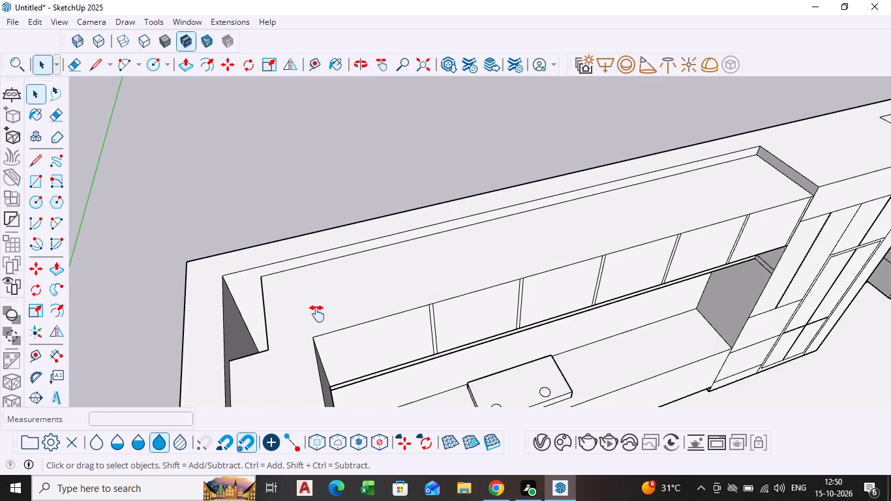
middle_click_drag(317, 314, 439, 280, "shift")
scroll(435, 279, "up", 4)
left_click(427, 277)
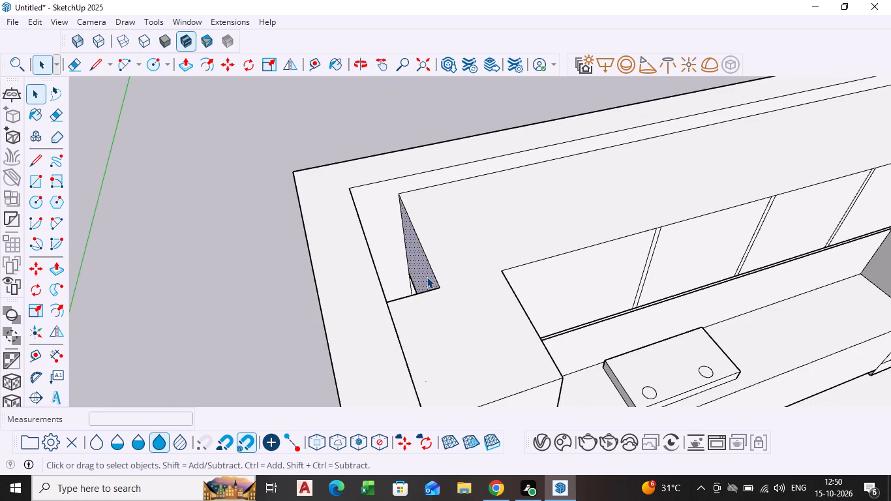
key("p")
left_click(427, 277)
left_click(361, 281)
scroll(382, 279, "down", 5)
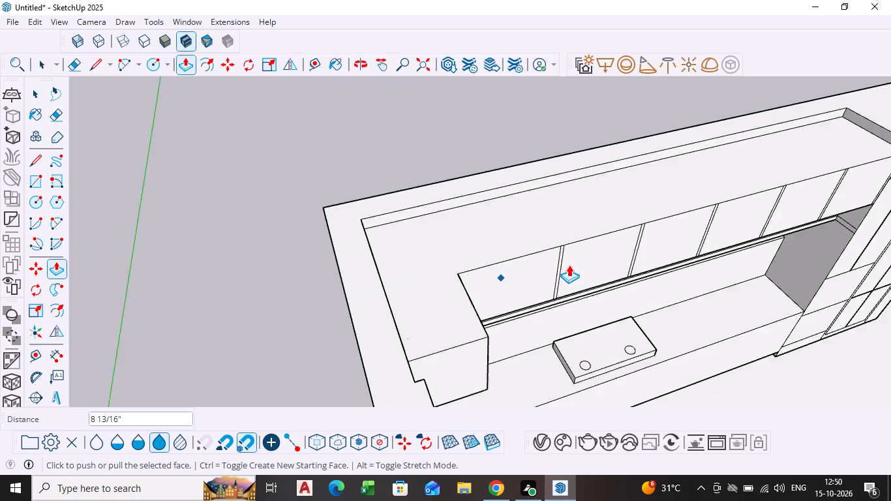
Examine the filled wall cabinet corner, the kitchen run and the whole room from several angles.
scroll(569, 265, "down", 7)
middle_click_drag(566, 266, 334, 185)
key("space")
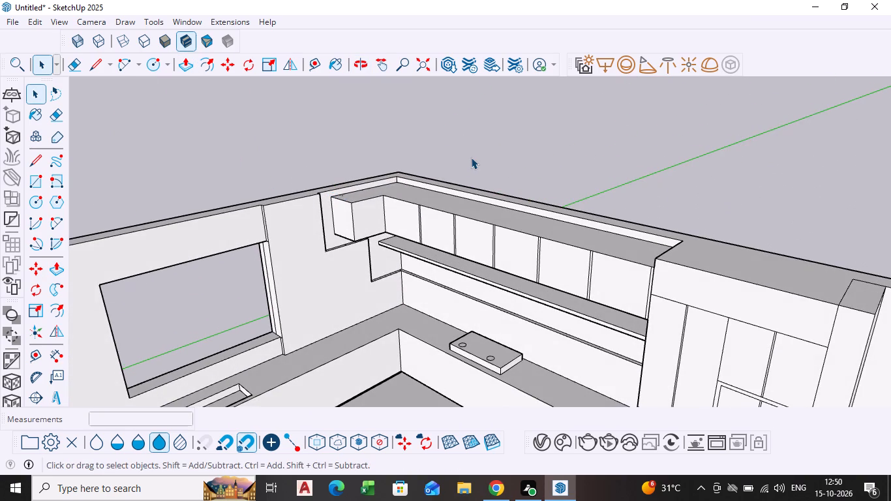
left_click(471, 157)
middle_click_drag(432, 268, 476, 224)
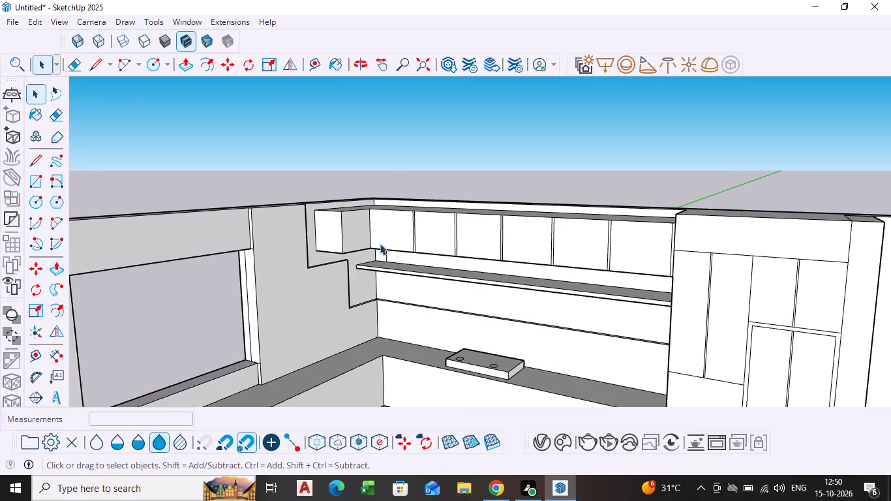
scroll(367, 224, "down", 3)
middle_click_drag(365, 224, 383, 291)
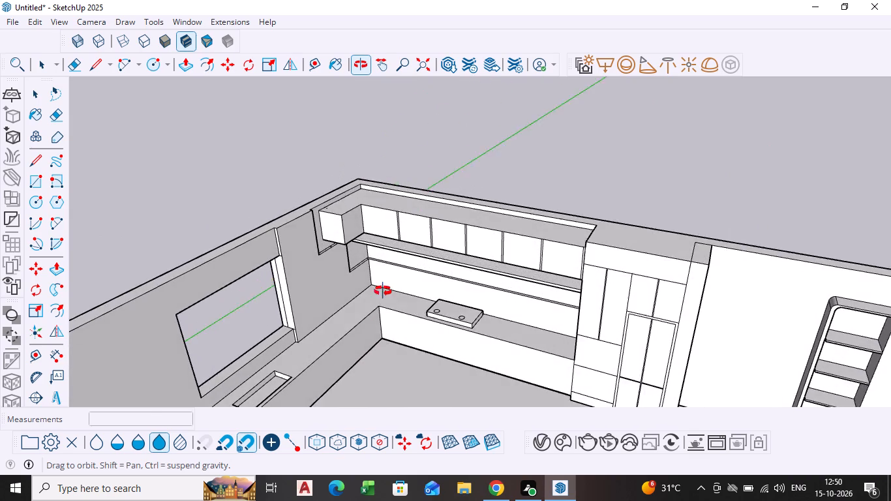
middle_click_drag(383, 291, 389, 276)
scroll(381, 295, "down", 5)
middle_click_drag(380, 299, 324, 238, "shift")
scroll(380, 299, "down", 1, "shift")
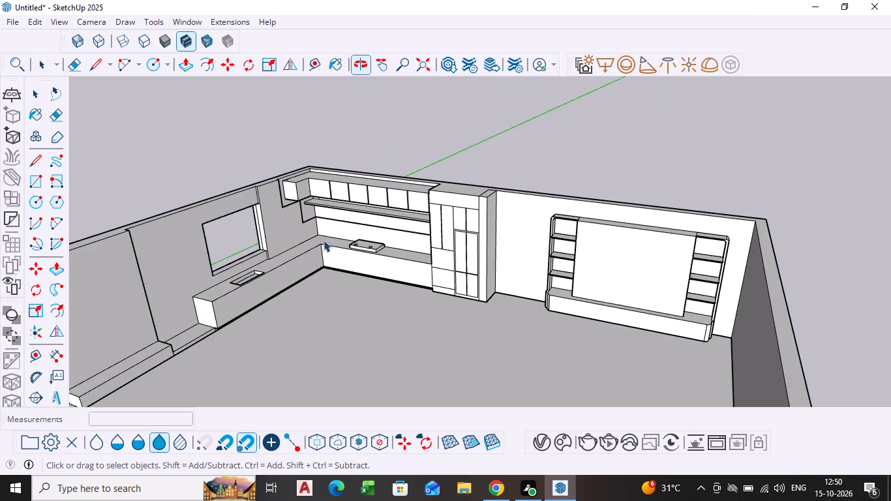
scroll(322, 264, "up", 5)
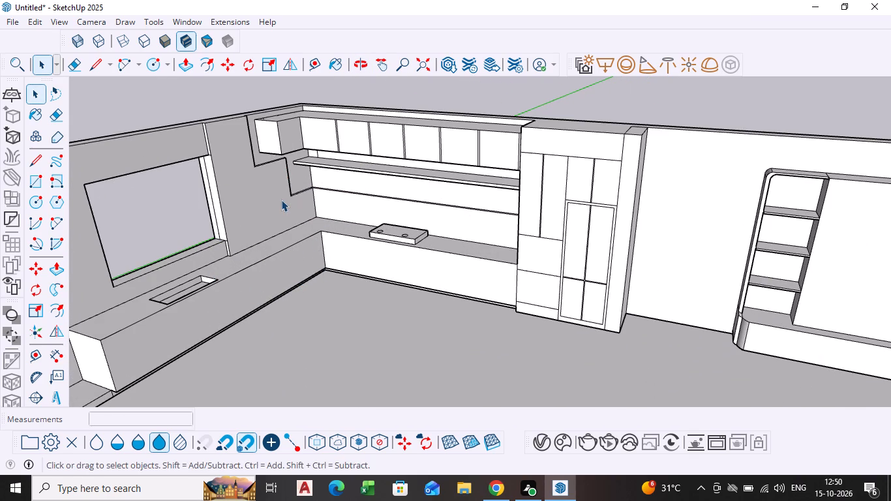
scroll(279, 199, "up", 4)
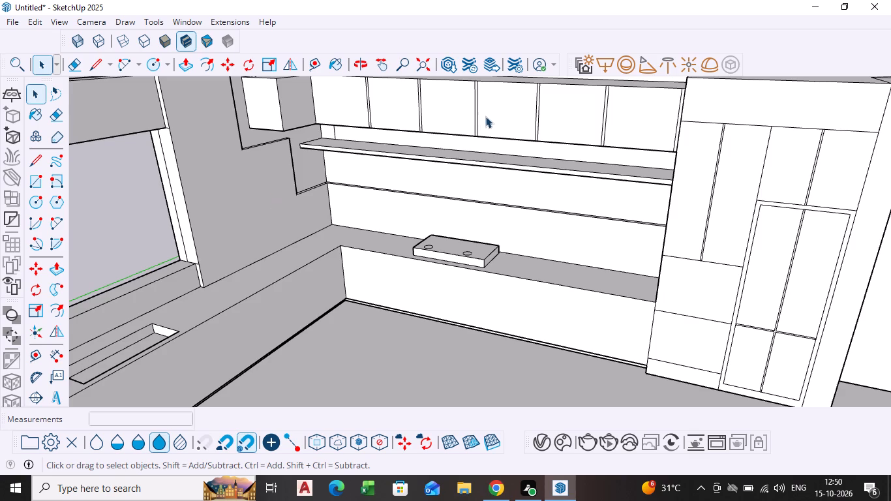
scroll(473, 121, "down", 3)
scroll(405, 207, "down", 3)
middle_click_drag(434, 223, 549, 210)
scroll(529, 228, "down", 3)
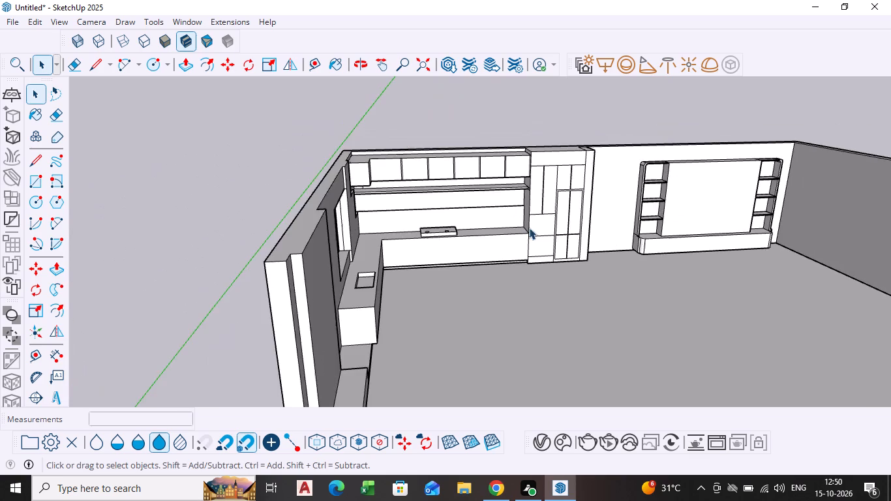
middle_click_drag(528, 228, 353, 237)
scroll(527, 228, "down", 1, "shift")
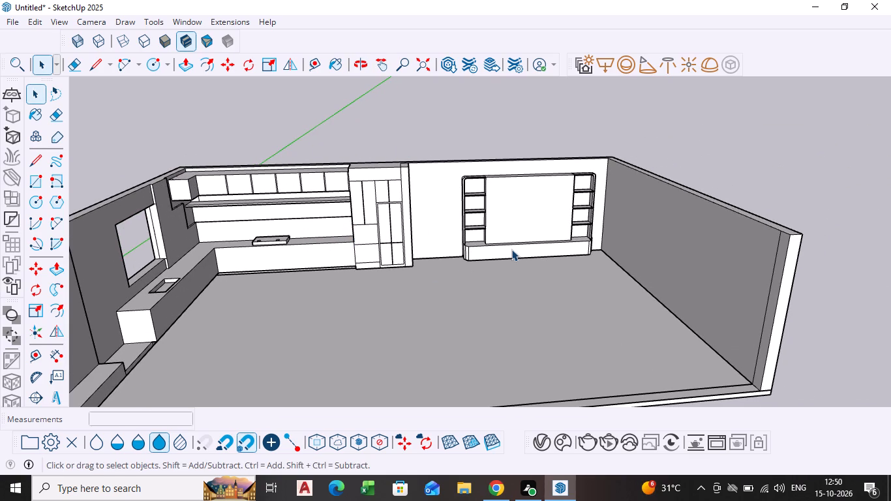
scroll(517, 222, "down", 1)
middle_click_drag(505, 226, 404, 282)
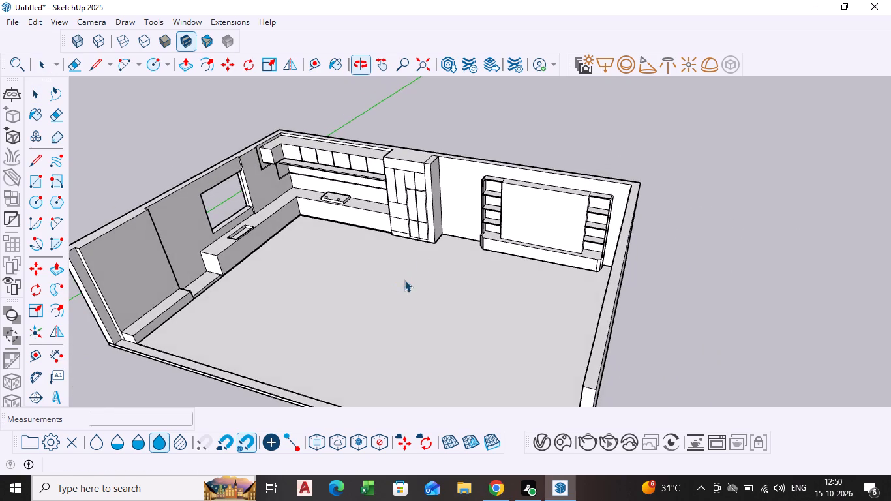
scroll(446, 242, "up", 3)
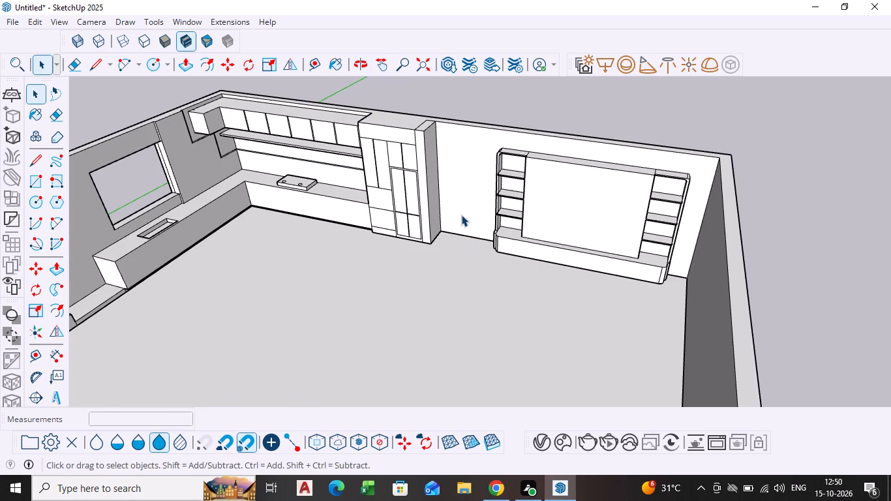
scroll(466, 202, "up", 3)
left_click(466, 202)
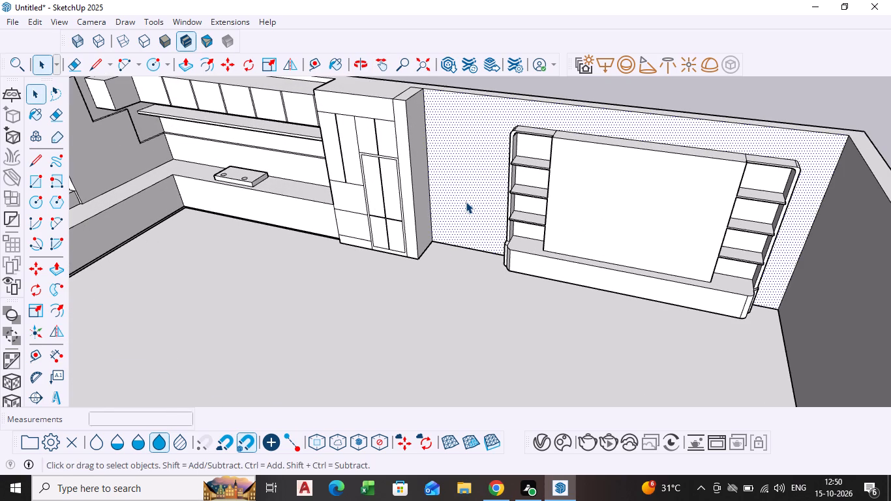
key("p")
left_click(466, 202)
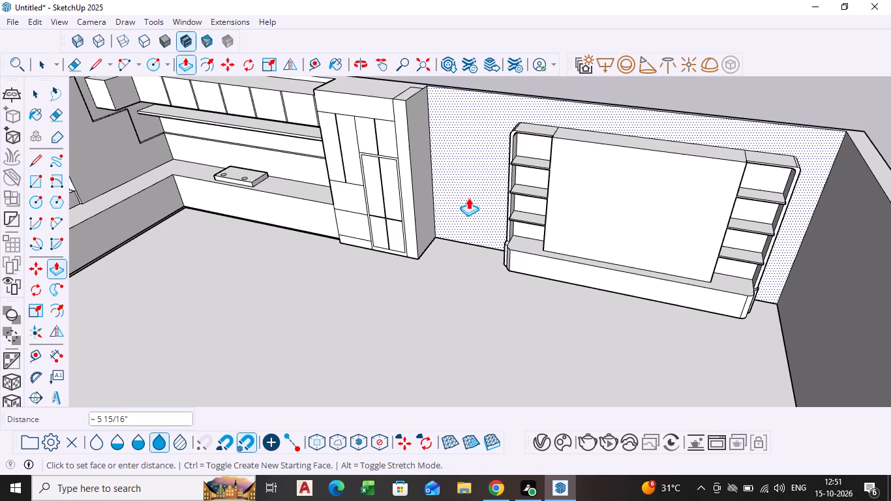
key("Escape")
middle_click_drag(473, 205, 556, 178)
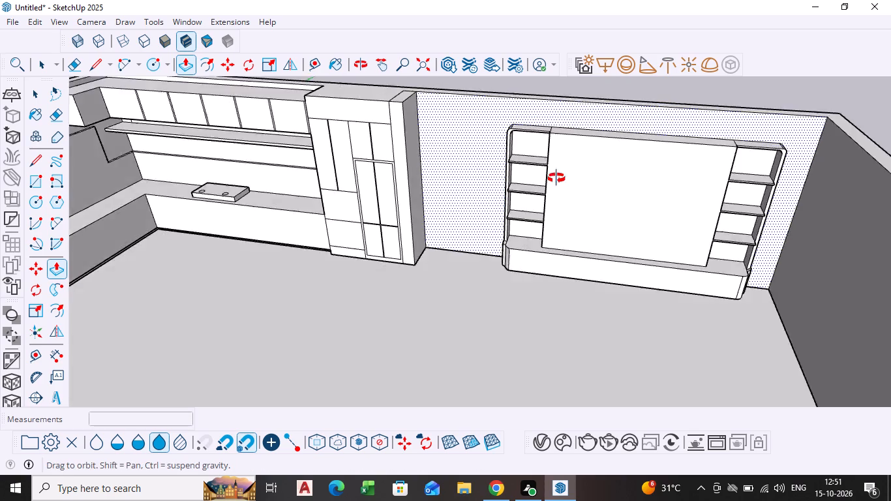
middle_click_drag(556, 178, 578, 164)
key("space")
Draw a line from floor to top on the back wall between the tall cabinet and the TV unit.
key("l")
scroll(479, 224, "up", 4)
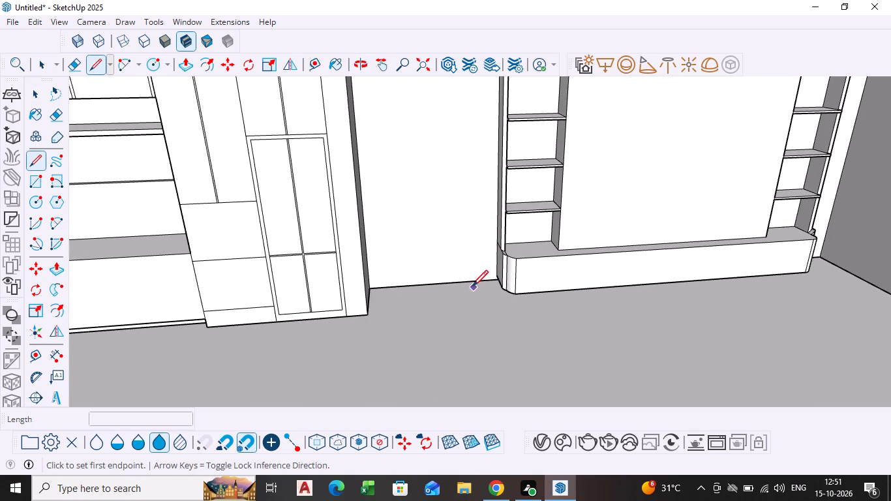
scroll(468, 285, "down", 8)
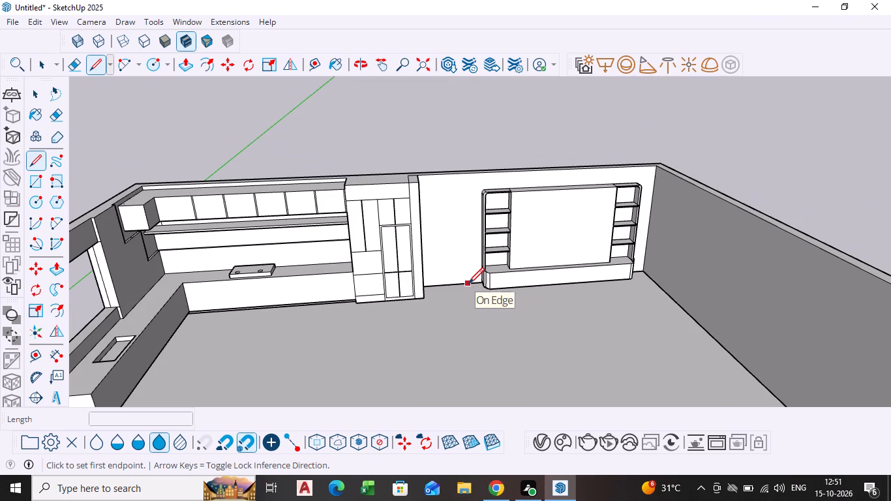
scroll(474, 279, "down", 1)
middle_click_drag(474, 279, 408, 293, "shift")
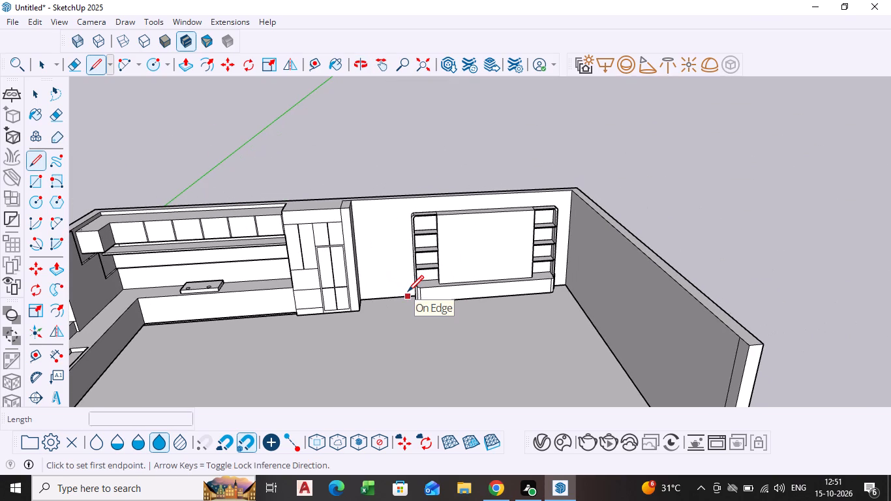
scroll(405, 294, "up", 3)
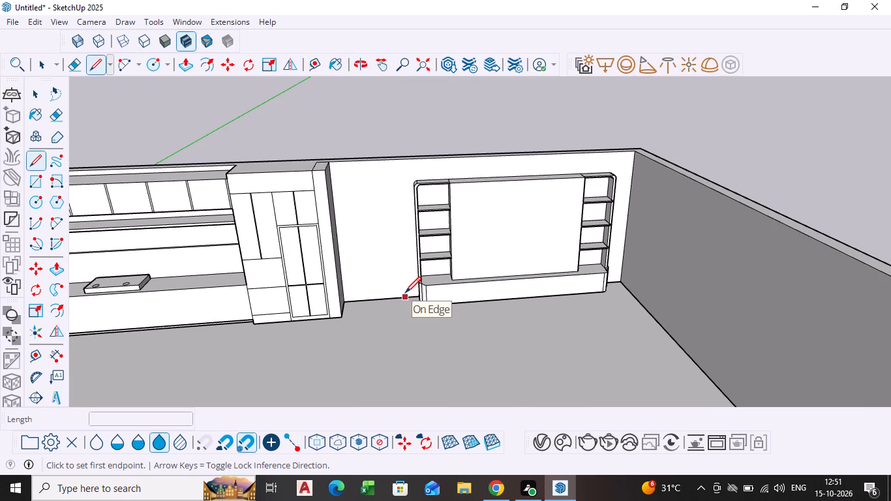
scroll(410, 294, "up", 3)
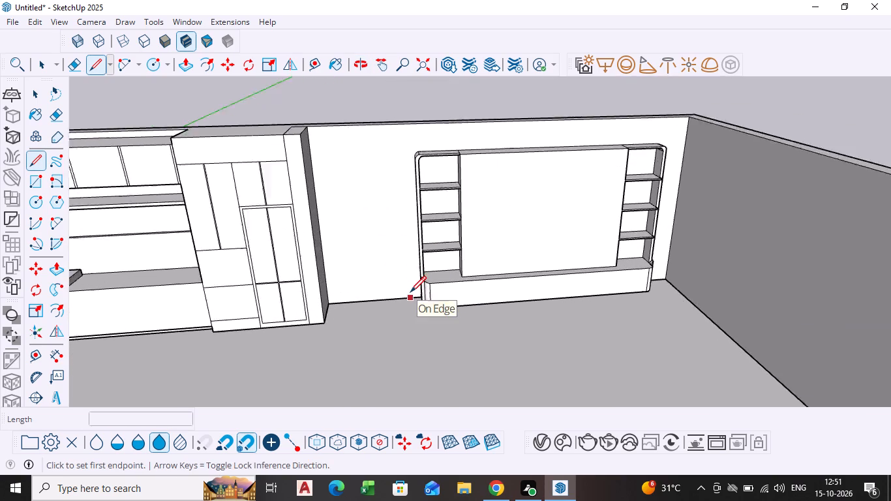
scroll(410, 294, "up", 2)
left_click(399, 301)
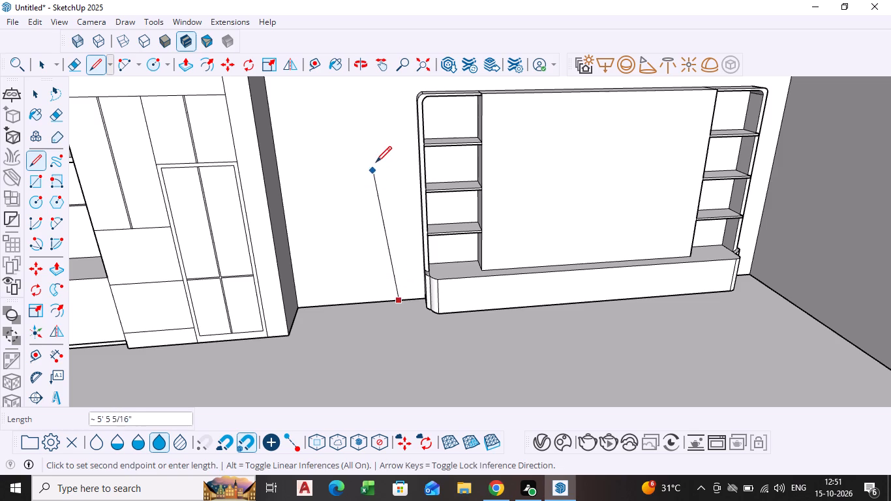
scroll(377, 161, "down", 4)
middle_click_drag(378, 160, 374, 249)
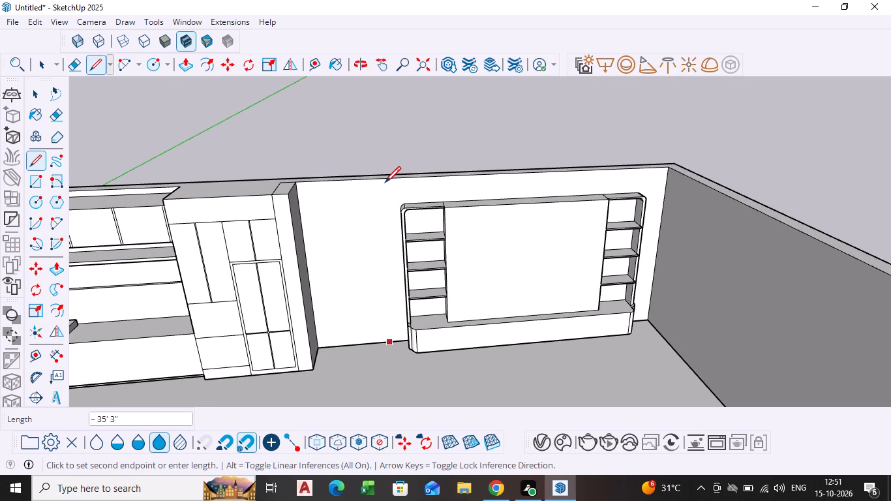
left_click(380, 183)
key("space")
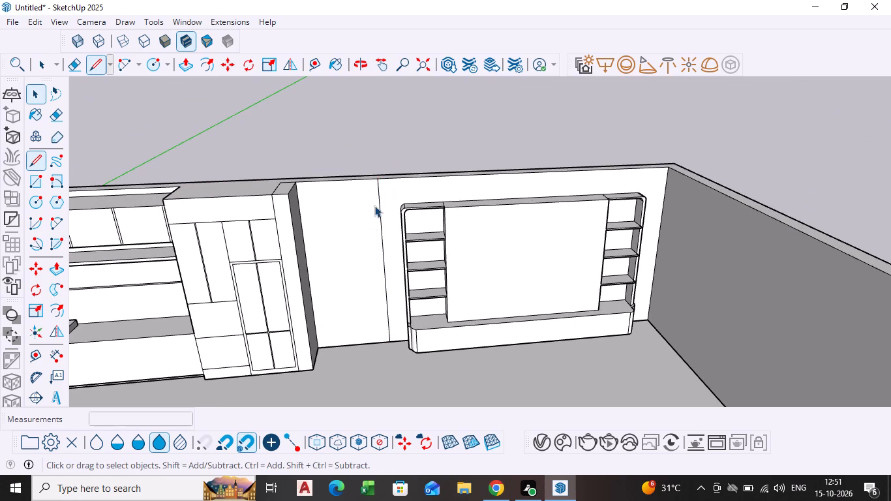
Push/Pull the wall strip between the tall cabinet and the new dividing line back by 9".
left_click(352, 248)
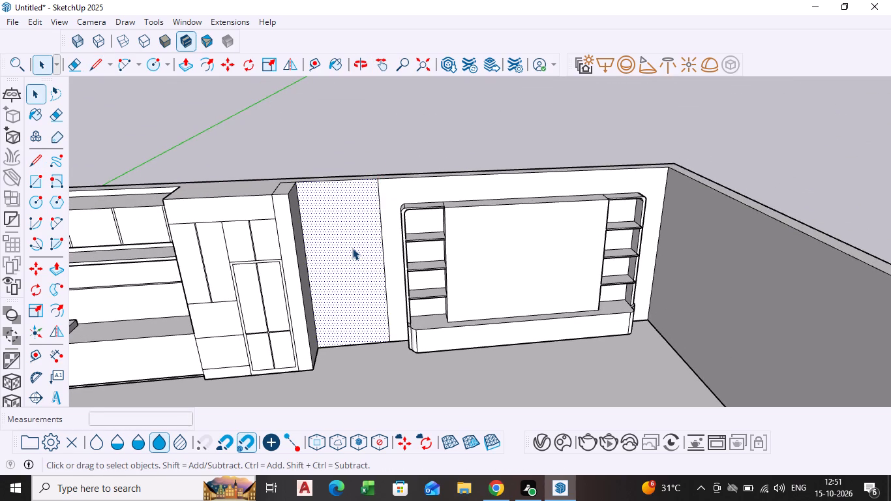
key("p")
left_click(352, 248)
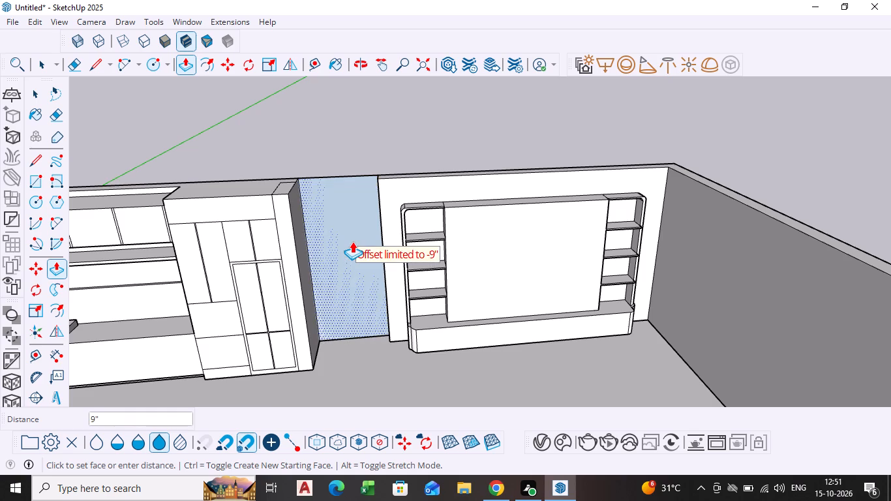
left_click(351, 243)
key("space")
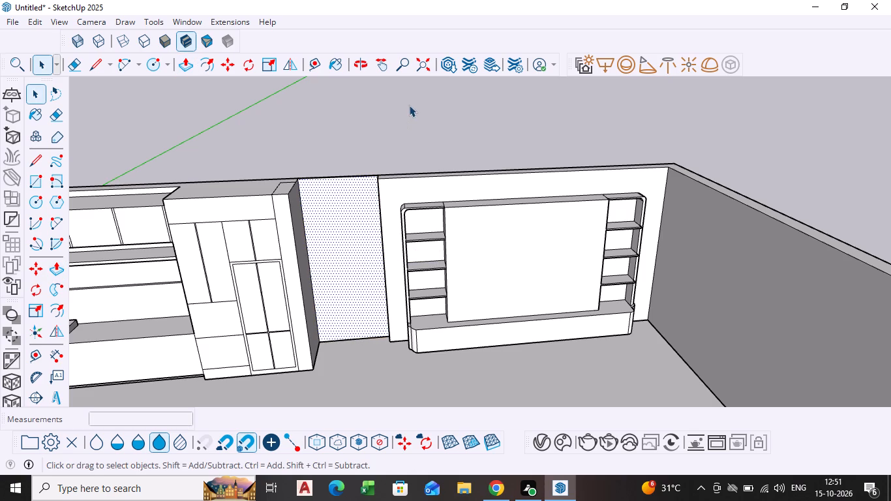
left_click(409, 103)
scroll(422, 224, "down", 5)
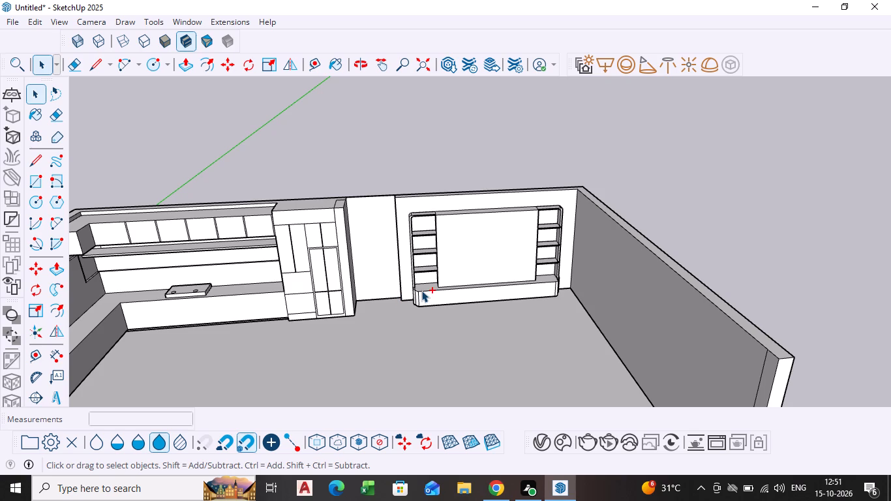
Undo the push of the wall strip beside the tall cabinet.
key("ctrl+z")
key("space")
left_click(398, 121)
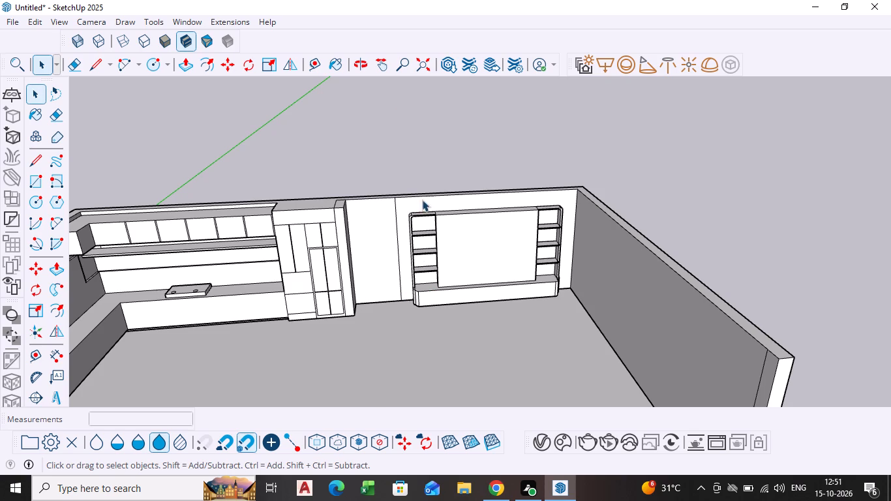
Draw a rectangle about 11' 6" long on the floor inside the counters' corner, its long side parallel to the back wall.
scroll(428, 234, "down", 5)
middle_click_drag(398, 269, 406, 217, "shift")
scroll(267, 211, "up", 2)
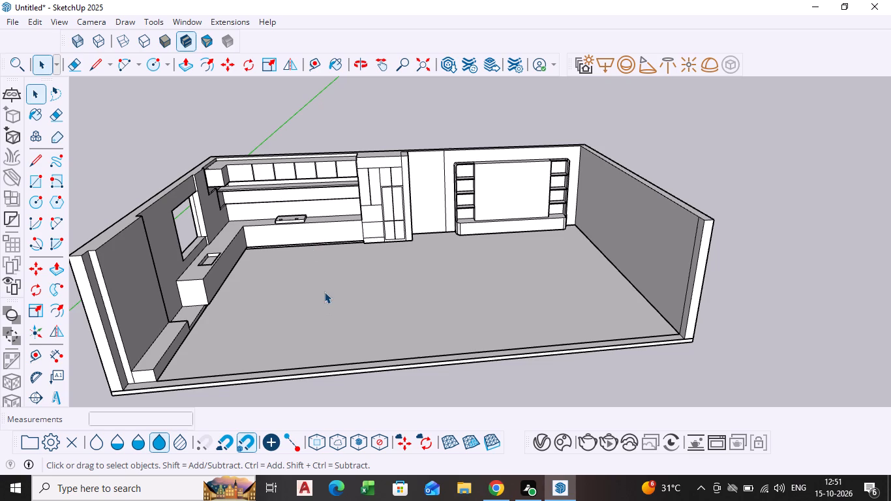
middle_click_drag(297, 277, 298, 337)
scroll(295, 271, "up", 3)
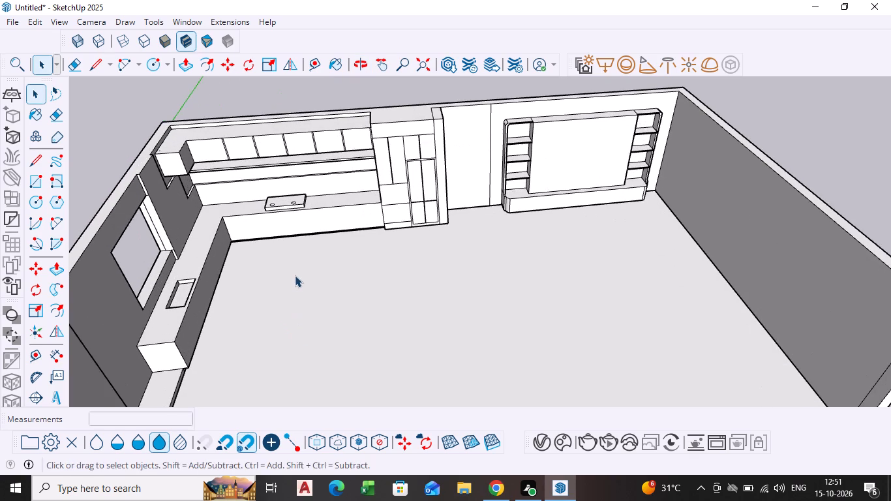
middle_click_drag(295, 275, 305, 192, "shift")
scroll(303, 200, "down", 1)
middle_click_drag(303, 202, 285, 314)
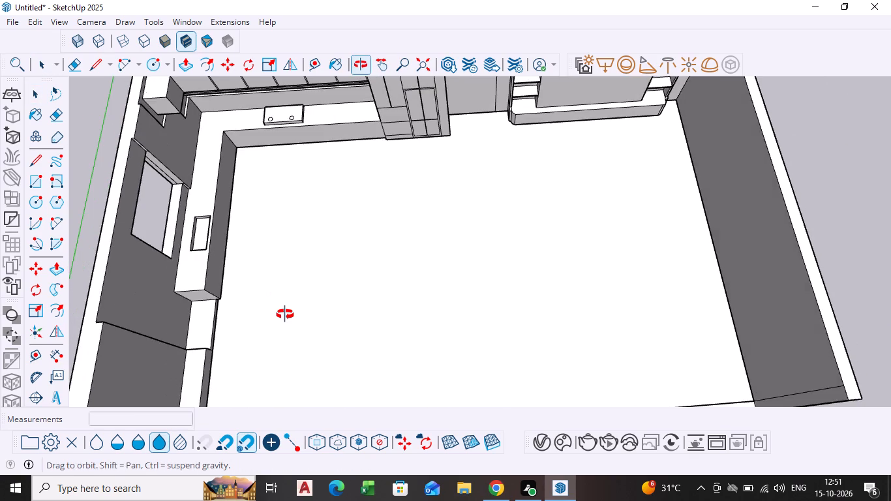
middle_click_drag(285, 314, 285, 311)
scroll(293, 273, "up", 2)
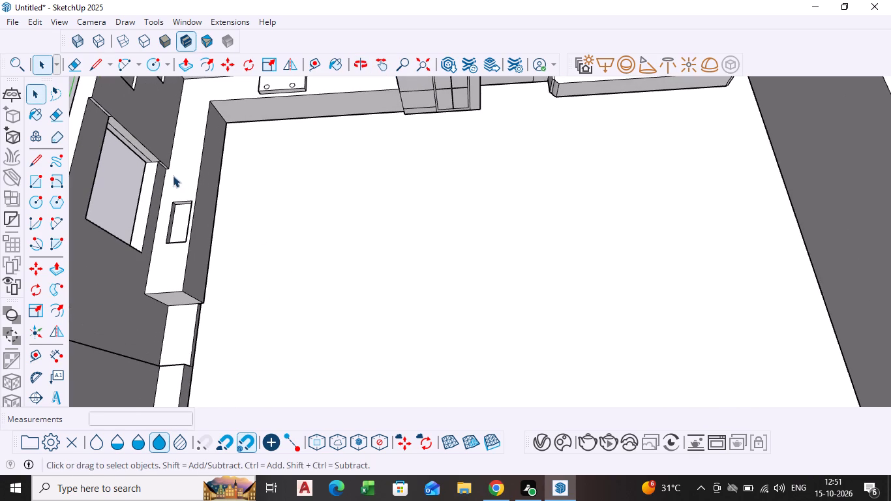
left_click(40, 186)
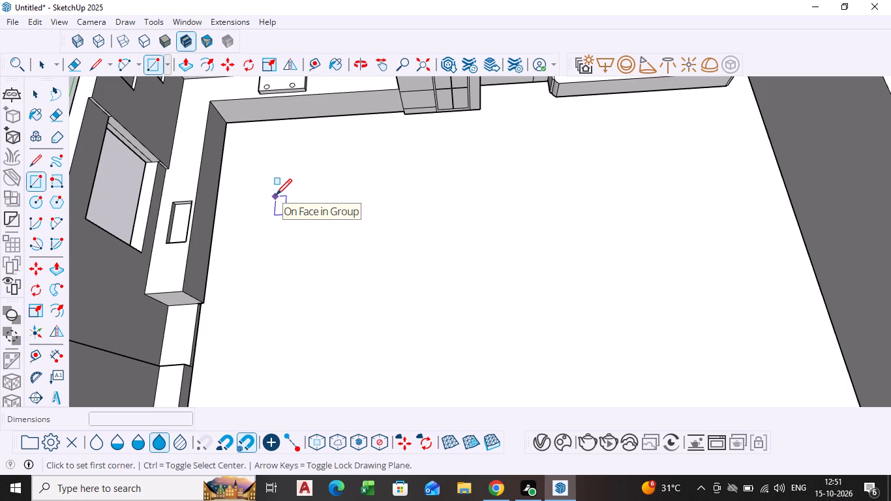
left_click(276, 196)
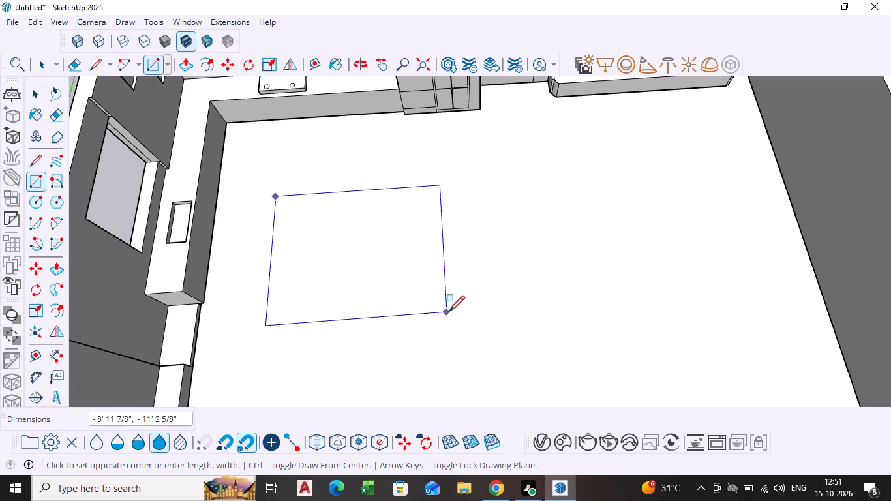
scroll(449, 314, "down", 5)
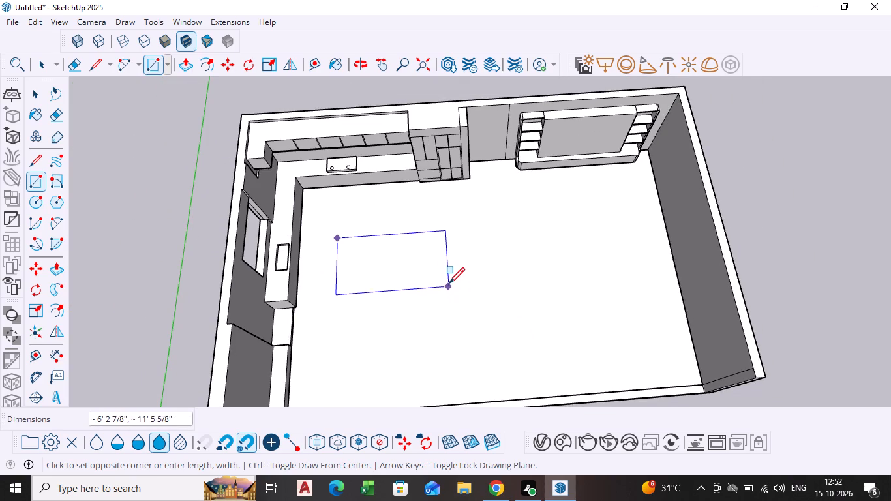
left_click(449, 280)
key("space")
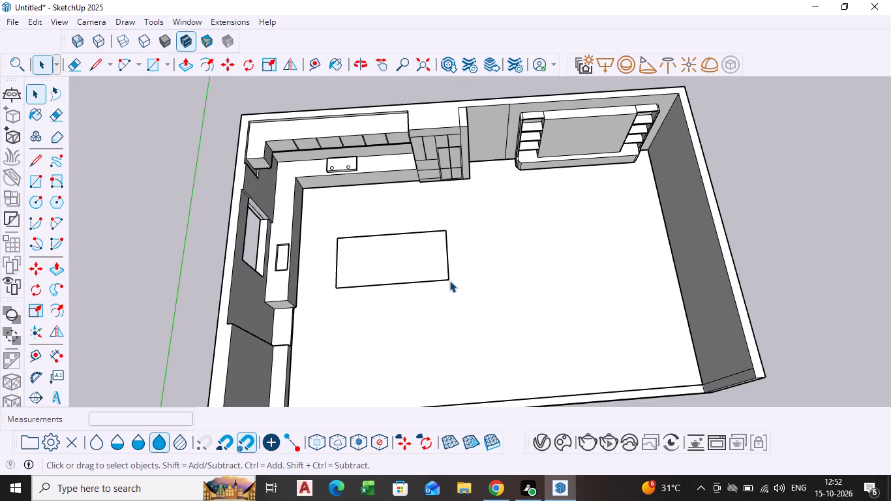
Push/Pull the floor rectangle inside the counters' corner up 3' to form an island block.
scroll(449, 281, "down", 3)
middle_click_drag(449, 282, 415, 262)
left_click(415, 262)
key("p")
left_click(415, 262)
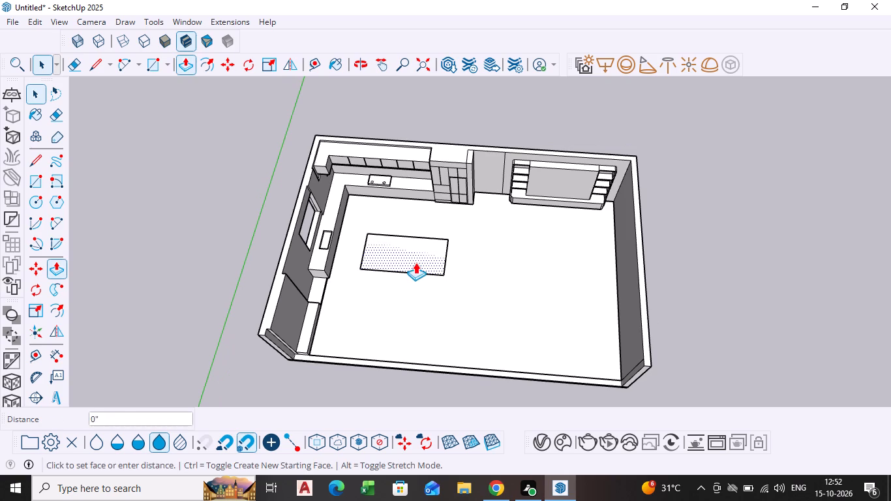
middle_click_drag(417, 250, 474, 155)
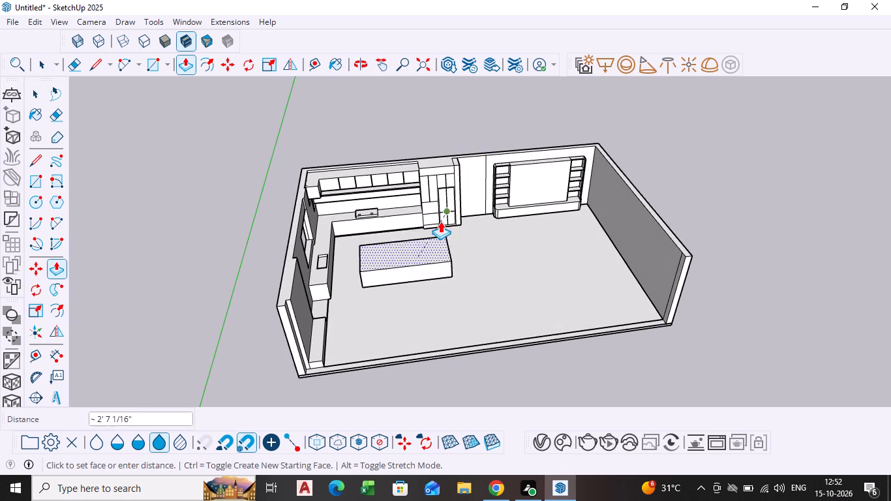
middle_click_drag(432, 233, 423, 204)
scroll(425, 219, "up", 2)
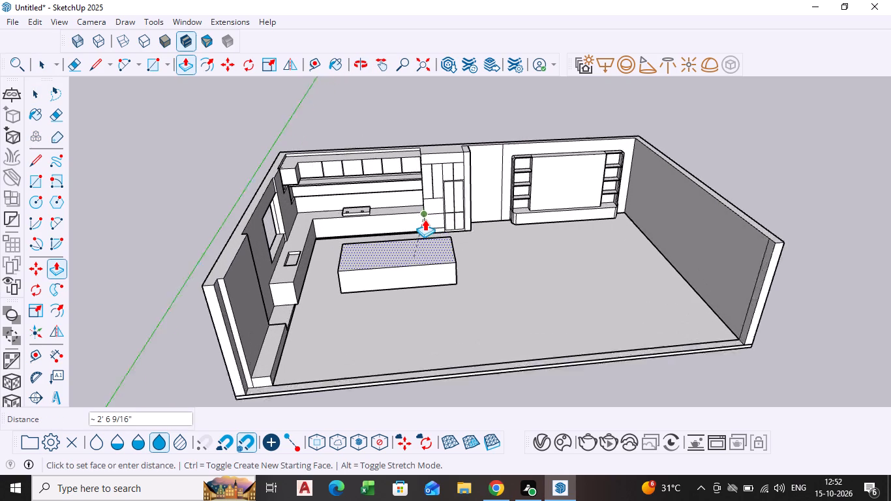
scroll(425, 219, "up", 1)
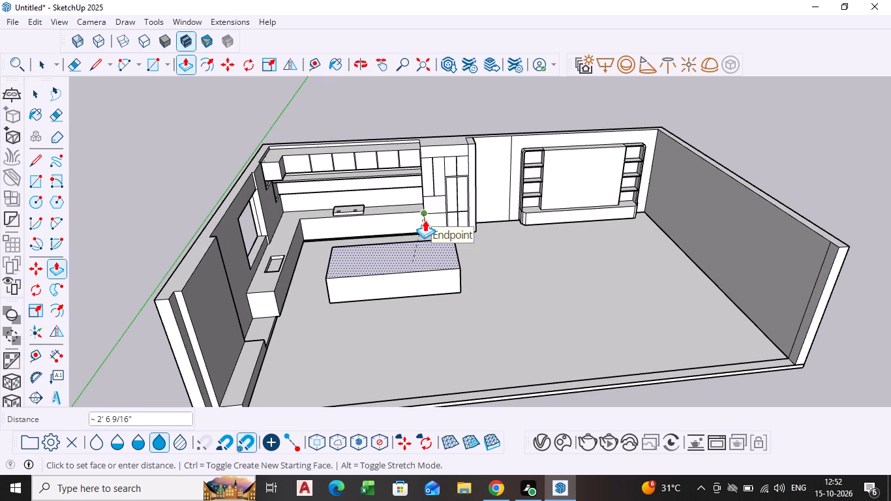
type("3'")
key("Return")
key("space")
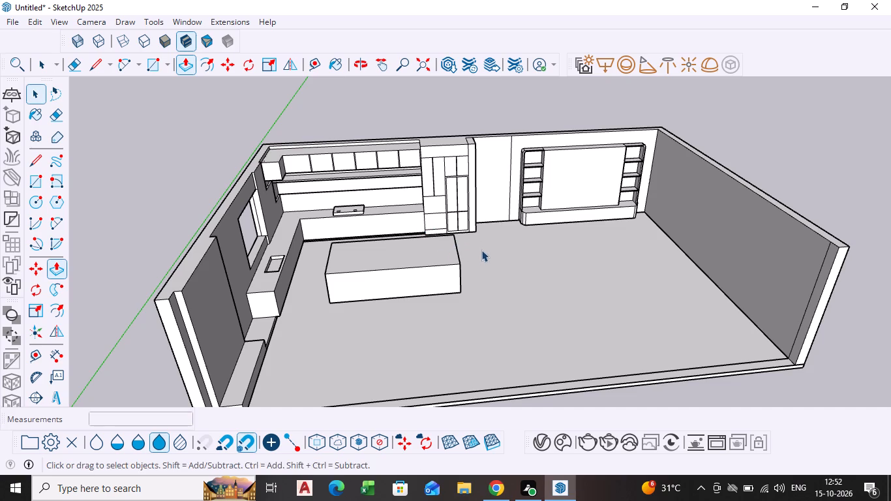
Inspect the room and the island block from several angles.
scroll(481, 251, "down", 2)
middle_click_drag(481, 251, 448, 244)
scroll(387, 262, "up", 3)
scroll(430, 265, "down", 1)
middle_click_drag(430, 265, 430, 269)
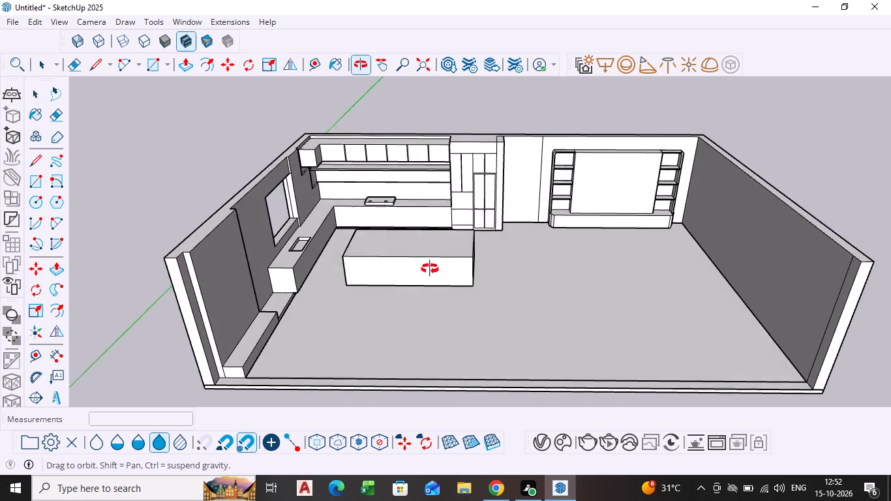
middle_click_drag(430, 269, 429, 297)
scroll(429, 277, "down", 5)
middle_click_drag(429, 297, 428, 206)
middle_click_drag(412, 235, 412, 237)
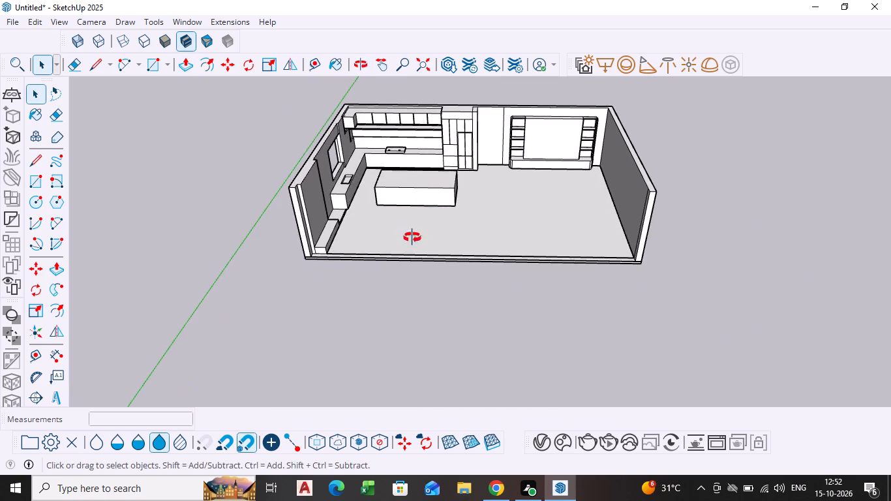
Draw a rectangle about 16' 3" by 6' 2" on the floor between the island block and the room's open front edge.
middle_click_drag(412, 237, 419, 305)
scroll(410, 279, "up", 2)
middle_click_drag(410, 279, 423, 324)
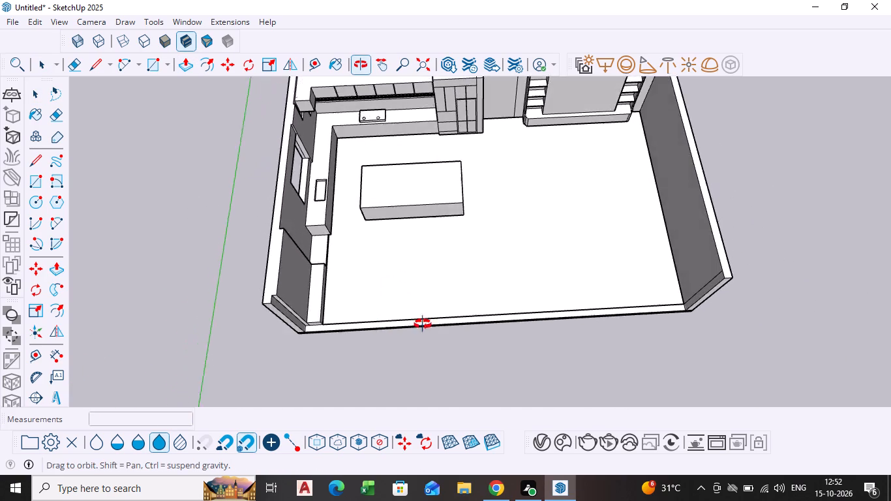
middle_click_drag(423, 324, 444, 324)
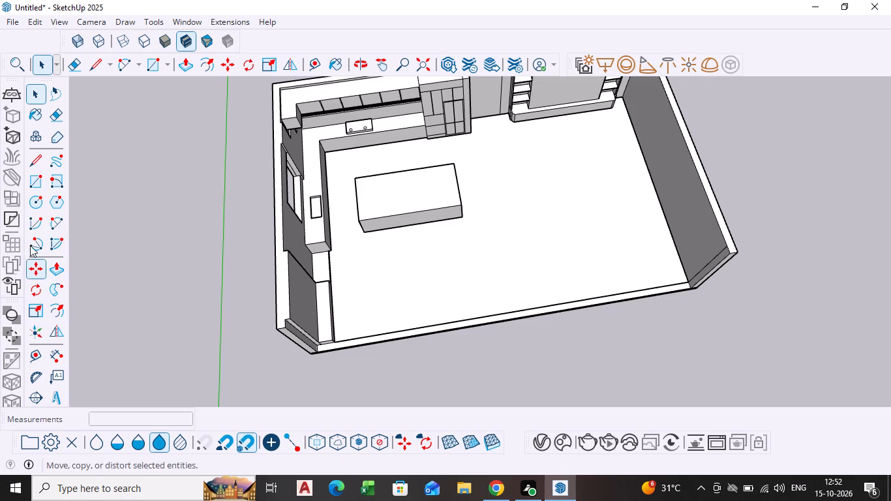
left_click(36, 177)
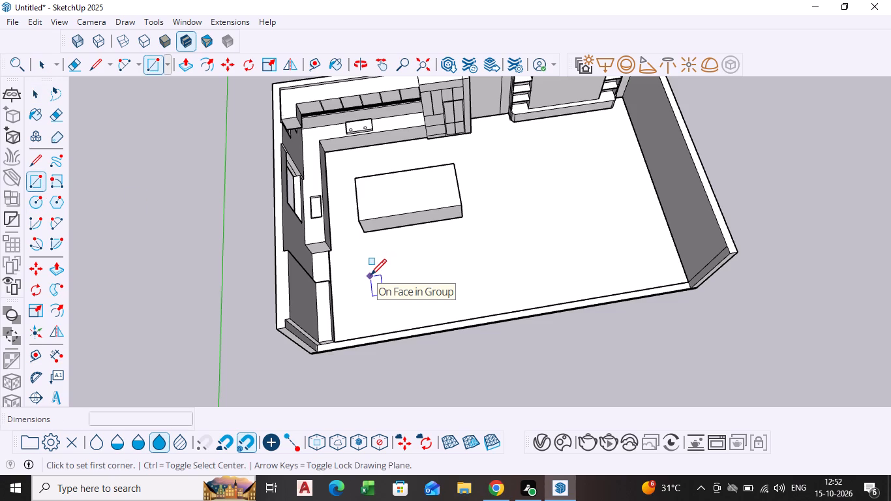
left_click(370, 277)
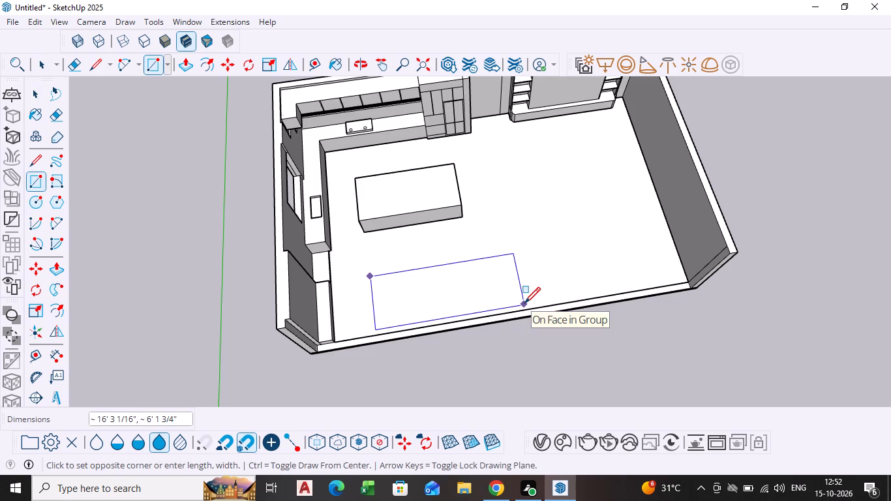
left_click(524, 305)
key("space")
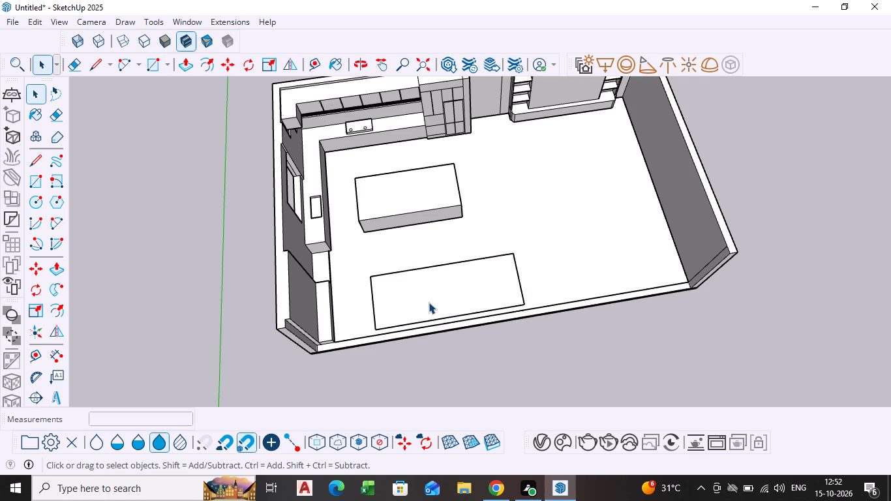
Move the face of the large floor rectangle about 2' 5" toward the side wall with the window.
left_click(429, 302)
key("m")
left_click(429, 302)
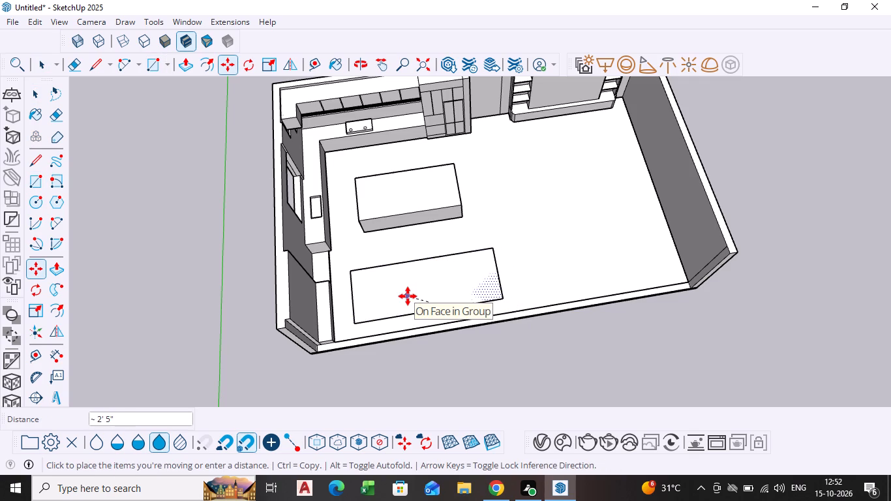
left_click_drag(408, 296, 410, 305)
key("space")
scroll(423, 263, "up", 2)
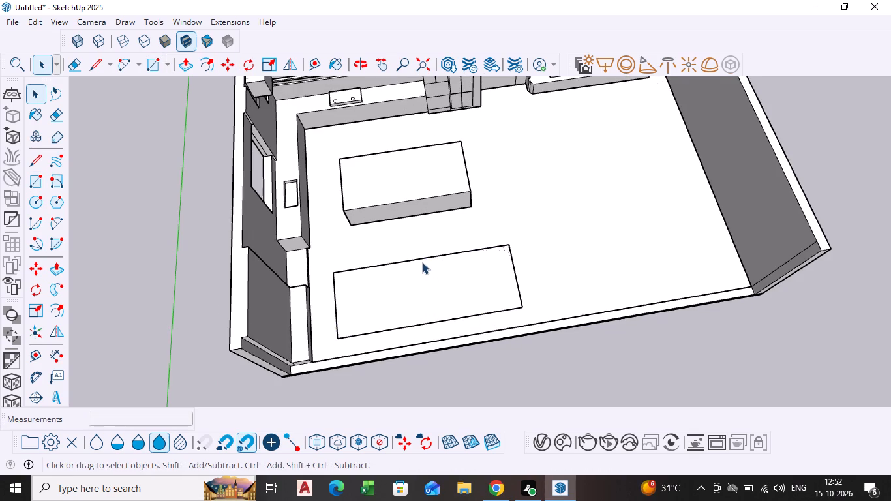
Move the large floor rectangle's long front edge outward toward the room's open front edge, widening the rectangle.
left_click(426, 323)
key("m")
left_click(426, 323)
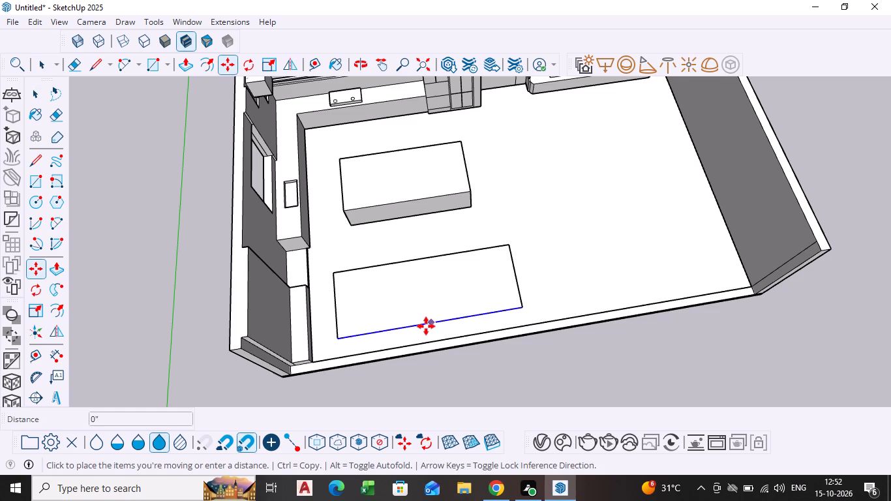
left_click(428, 334)
key("space")
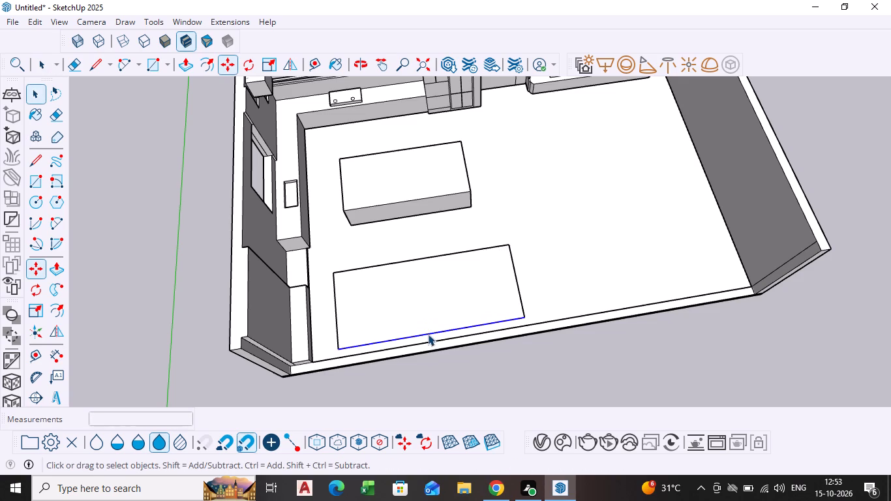
left_click(501, 374)
Examine the room layout with the island and floor rectangle, and the back wall beside the tall cabinet.
scroll(502, 374, "down", 4)
middle_click_drag(502, 374, 458, 269)
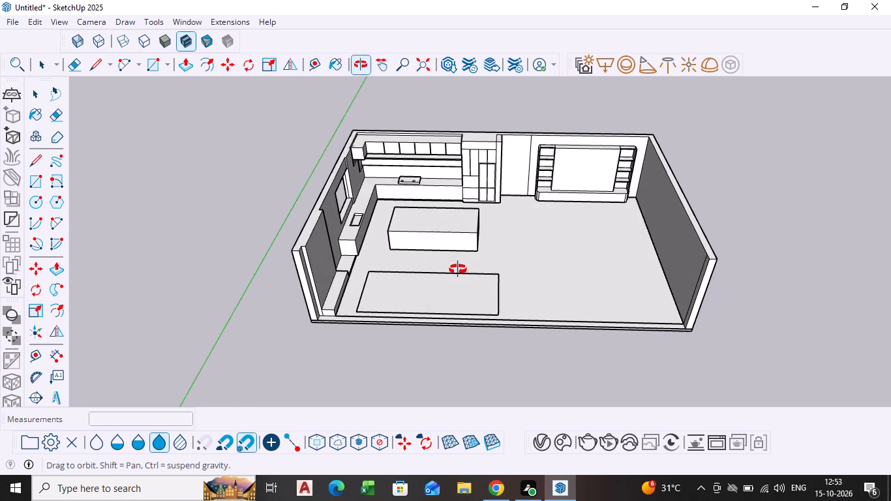
middle_click_drag(458, 269, 451, 275)
scroll(451, 277, "down", 3)
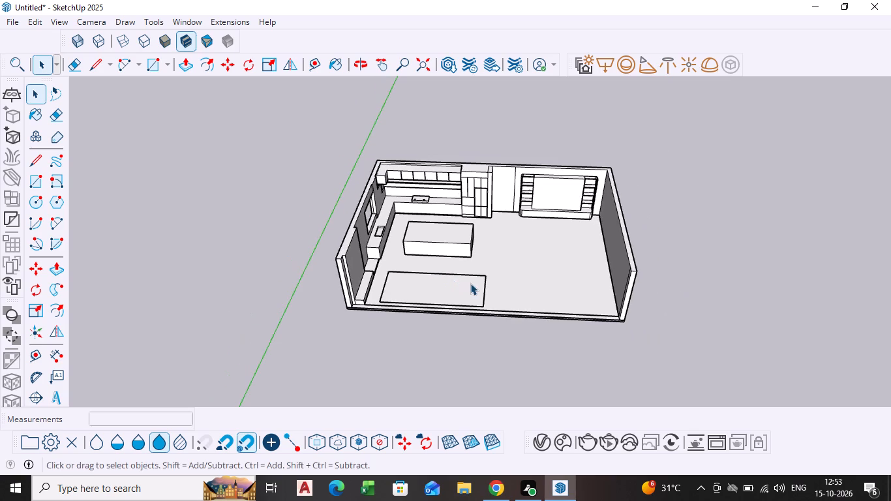
middle_click_drag(487, 287, 430, 292, "shift")
middle_click_drag(444, 295, 450, 343)
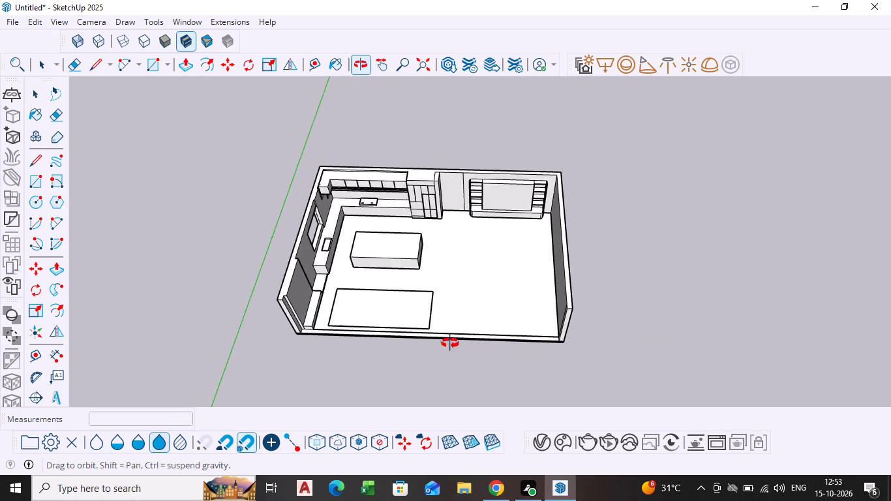
middle_click_drag(450, 343, 452, 348)
scroll(462, 316, "up", 2)
scroll(465, 284, "down", 1)
middle_click_drag(465, 288, 473, 334)
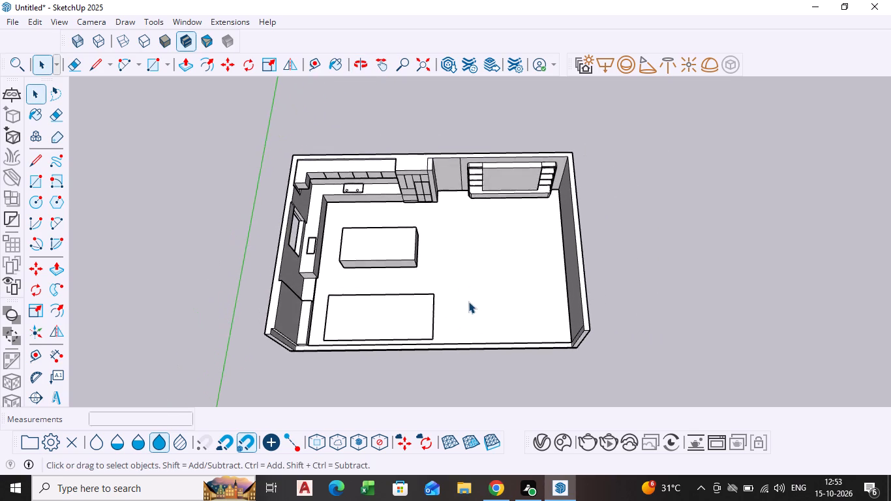
scroll(461, 291, "up", 3)
middle_click_drag(453, 288, 418, 270, "shift")
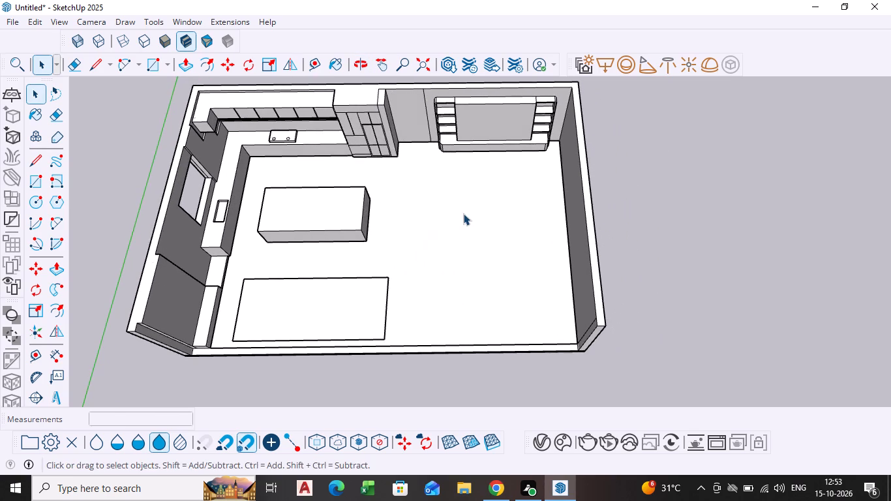
scroll(463, 213, "down", 3)
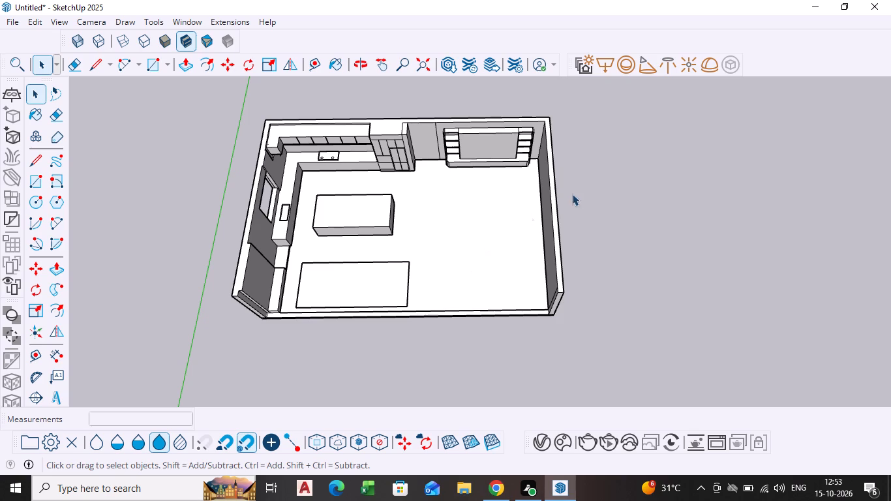
scroll(491, 241, "down", 1)
middle_click_drag(491, 241, 490, 269)
scroll(490, 269, "up", 1)
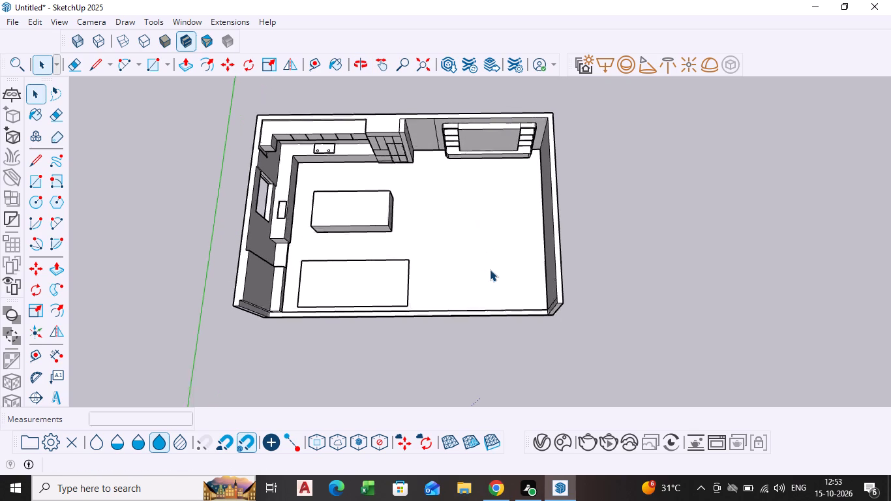
scroll(490, 269, "up", 2)
scroll(452, 264, "down", 3)
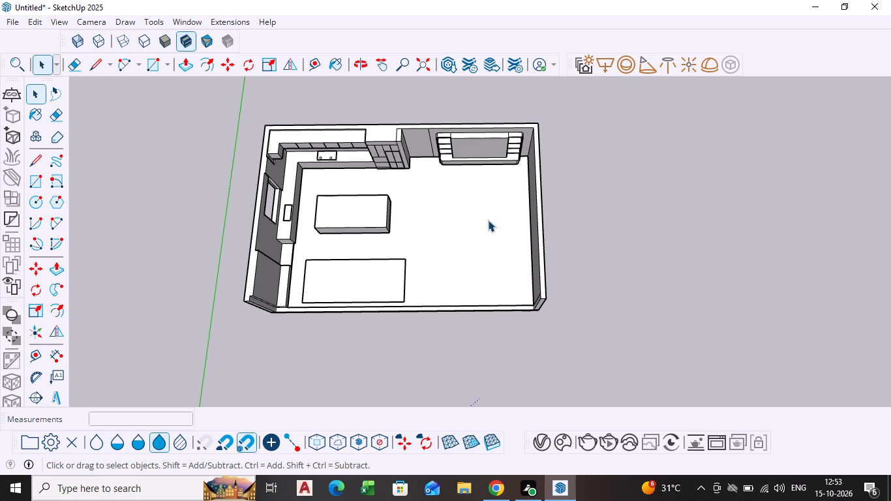
middle_click_drag(488, 220, 505, 113)
scroll(462, 165, "up", 4)
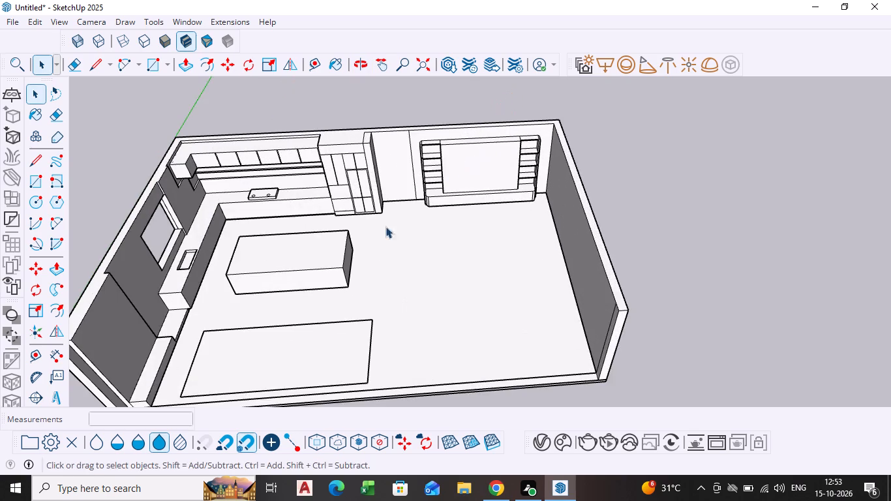
middle_click_drag(365, 220, 388, 198)
scroll(399, 151, "up", 3)
middle_click_drag(403, 144, 404, 235)
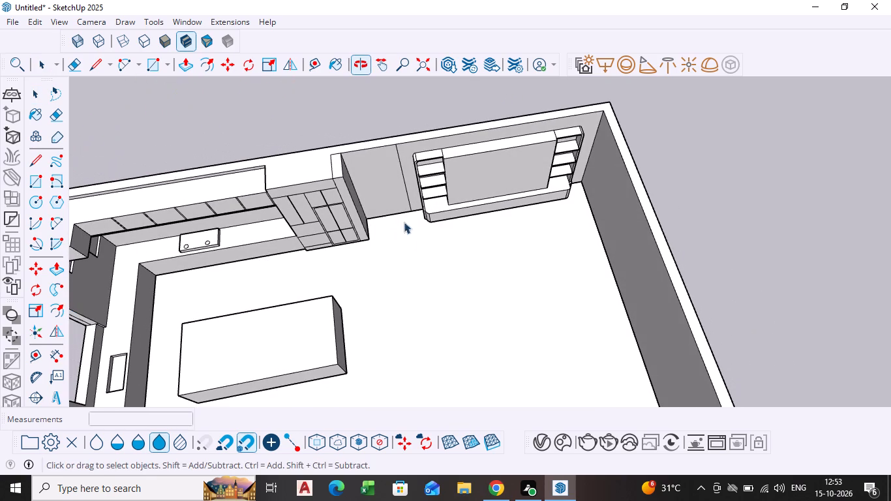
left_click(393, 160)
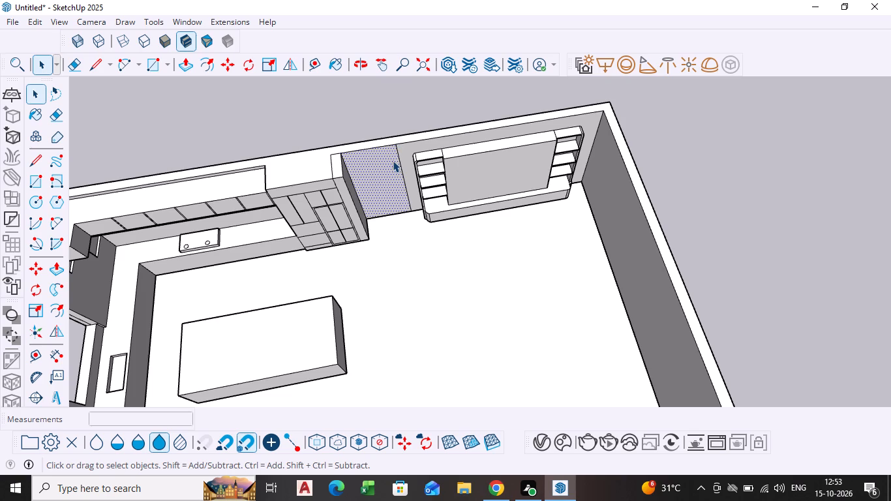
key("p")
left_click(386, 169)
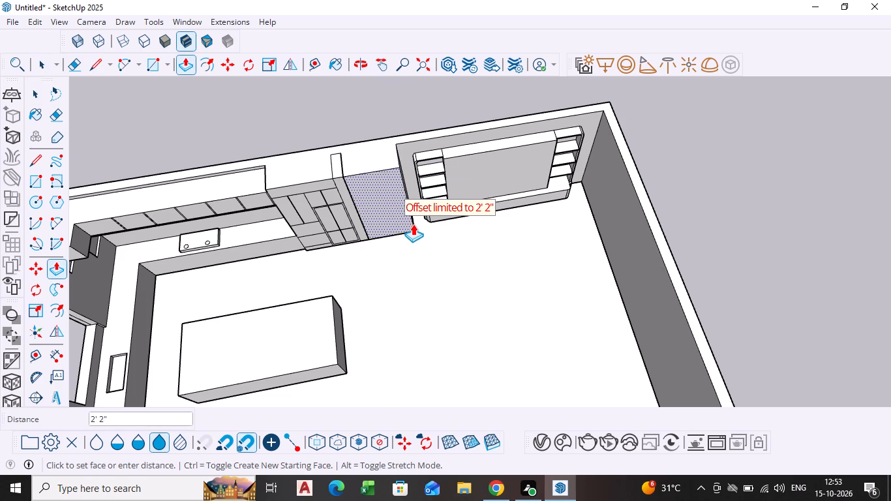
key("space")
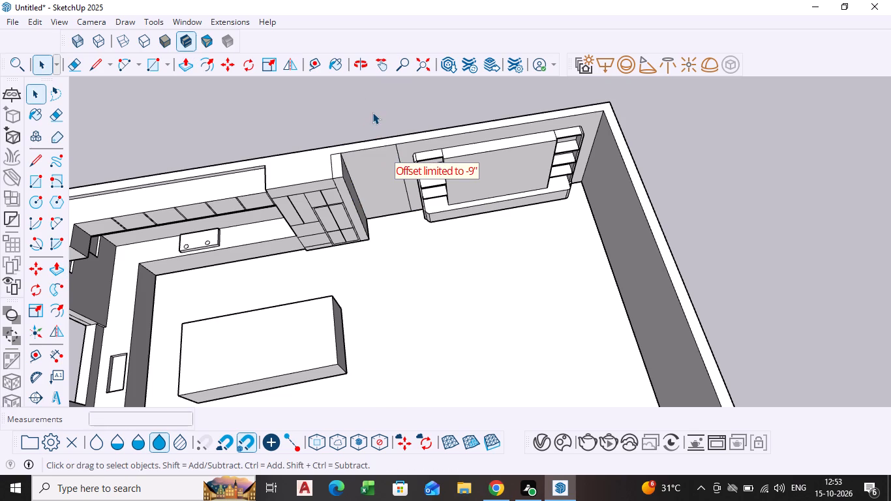
Draw a 9" line across the back wall's top face, from the dividing line beside the TV unit to the outer edge.
scroll(373, 155, "down", 1)
middle_click_drag(373, 155, 57, 209)
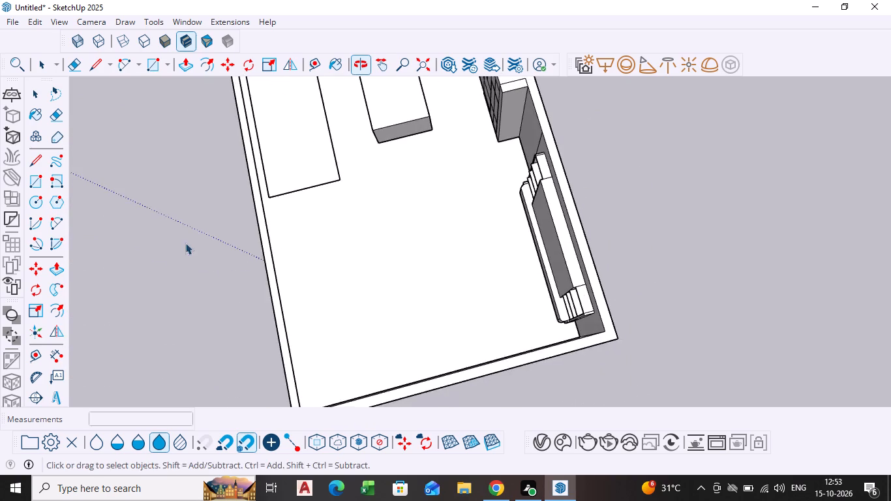
scroll(501, 305, "down", 1)
middle_click_drag(492, 305, 151, 134)
scroll(568, 312, "down", 3)
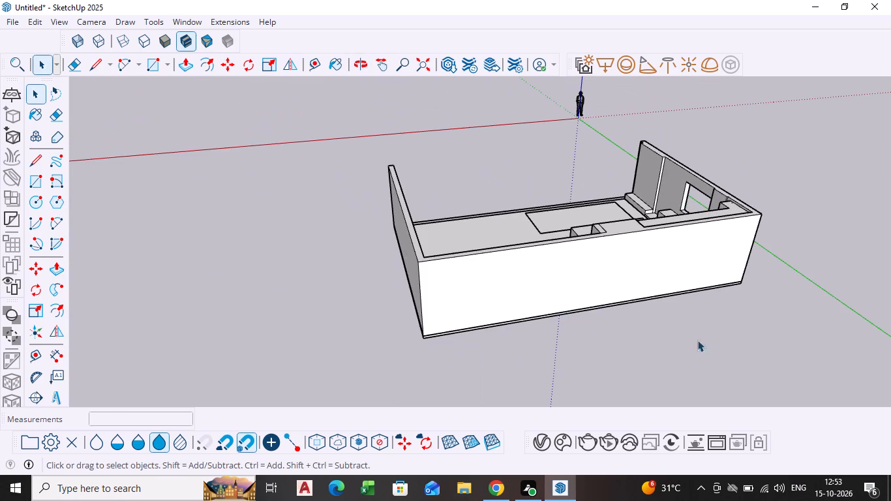
middle_click_drag(512, 297, 764, 295)
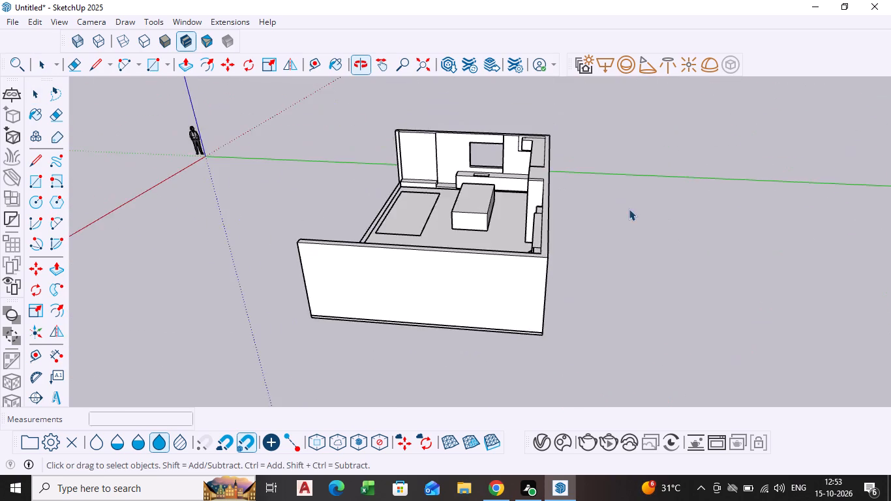
scroll(629, 209, "up", 8)
middle_click_drag(291, 357, 464, 376)
scroll(442, 200, "up", 4)
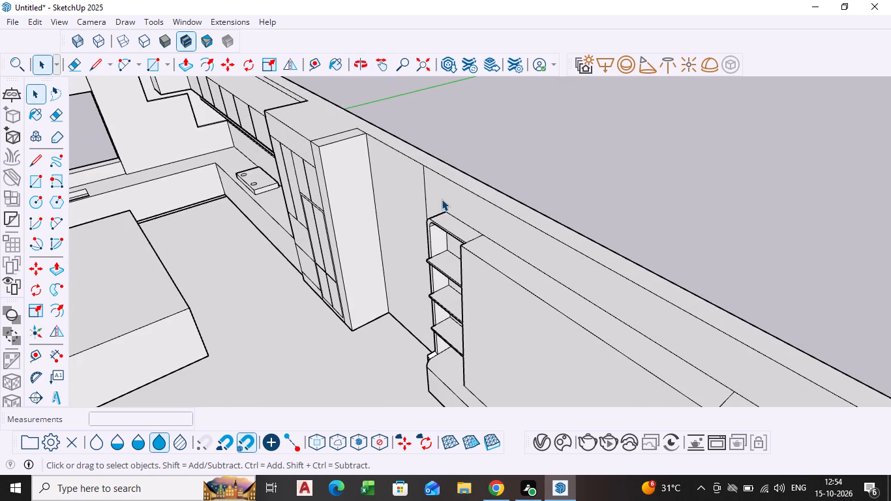
key("l")
left_click(424, 166)
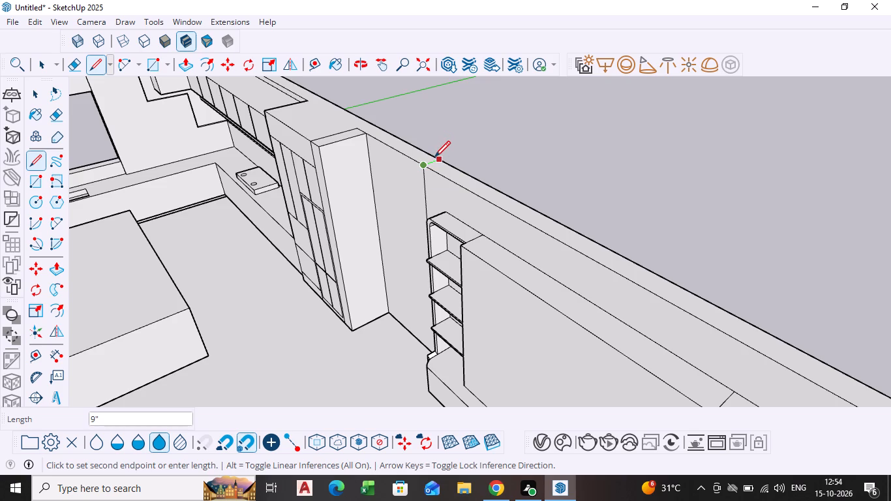
left_click(436, 158)
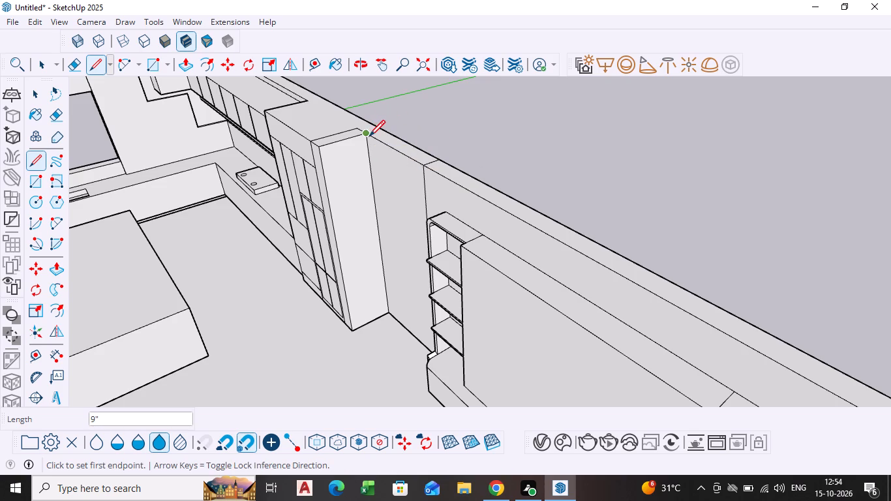
Draw a line across the back wall's top face beside the tall cabinet, from the cabinet's corner to the outer edge.
left_click(367, 136)
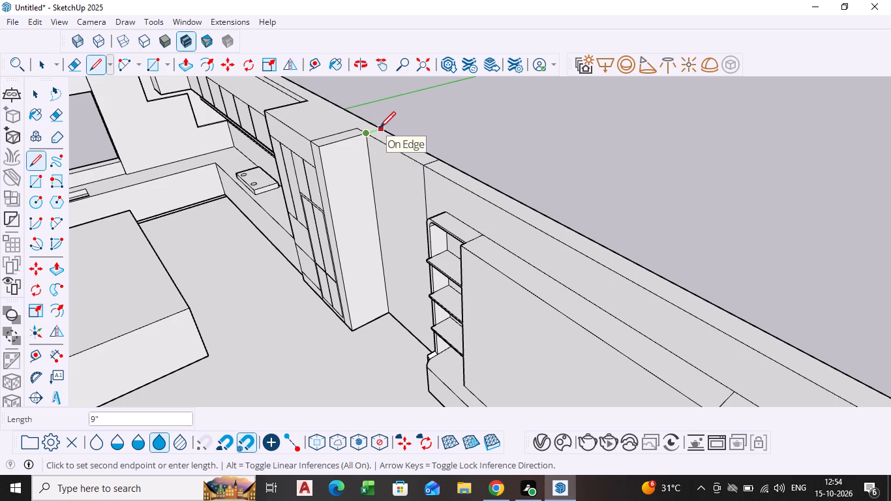
left_click(380, 129)
Draw two 10' vertical lines down the back wall's outer face, from both top dividing lines to the bottom edge.
middle_click_drag(395, 136, 49, 161)
scroll(389, 138, "down", 1)
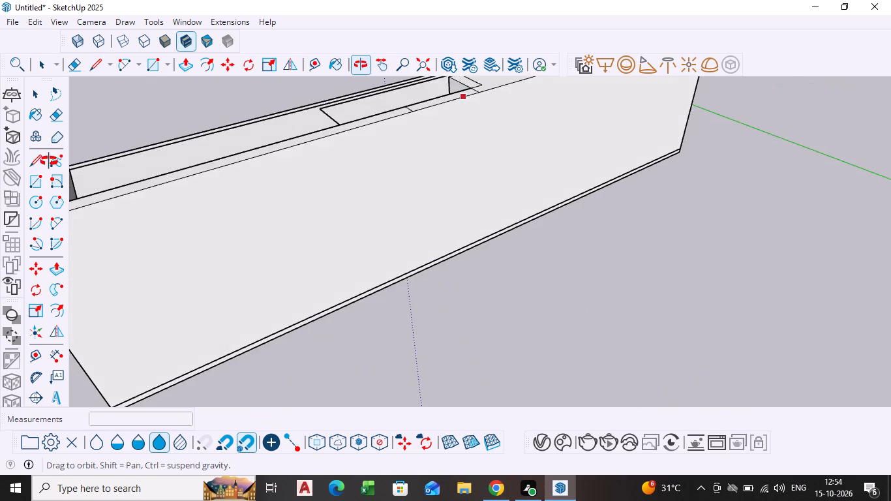
middle_click_drag(49, 161, 32, 185)
scroll(692, 147, "down", 1)
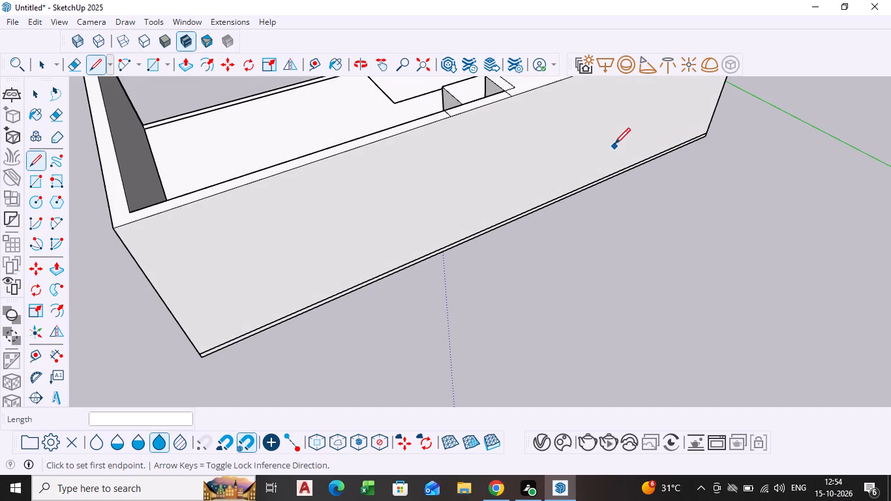
middle_click_drag(526, 127, 435, 172, "shift")
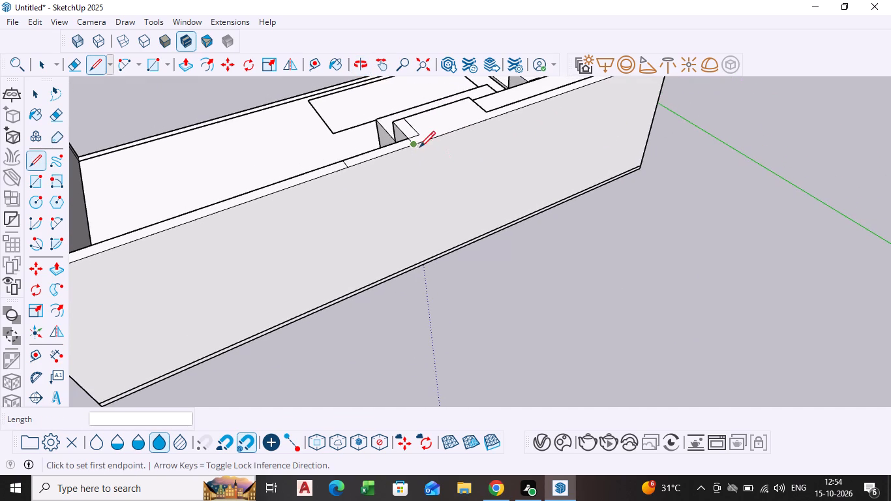
left_click(414, 145)
left_click(429, 258)
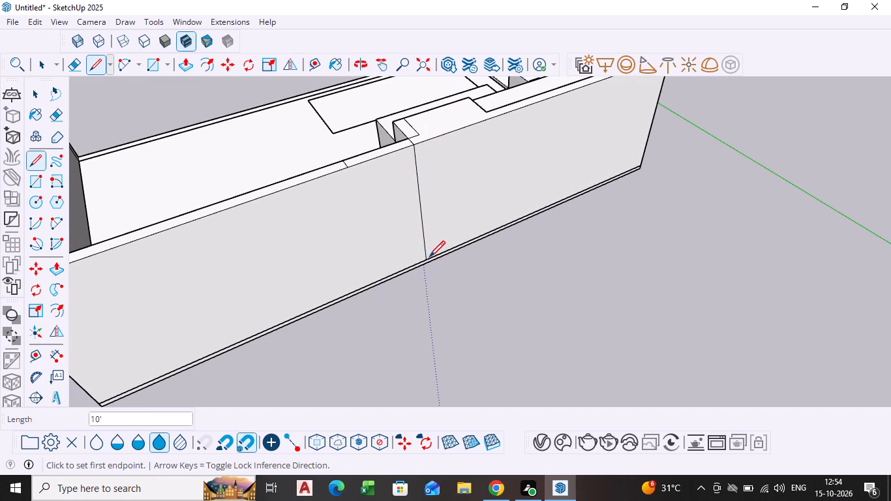
left_click(353, 169)
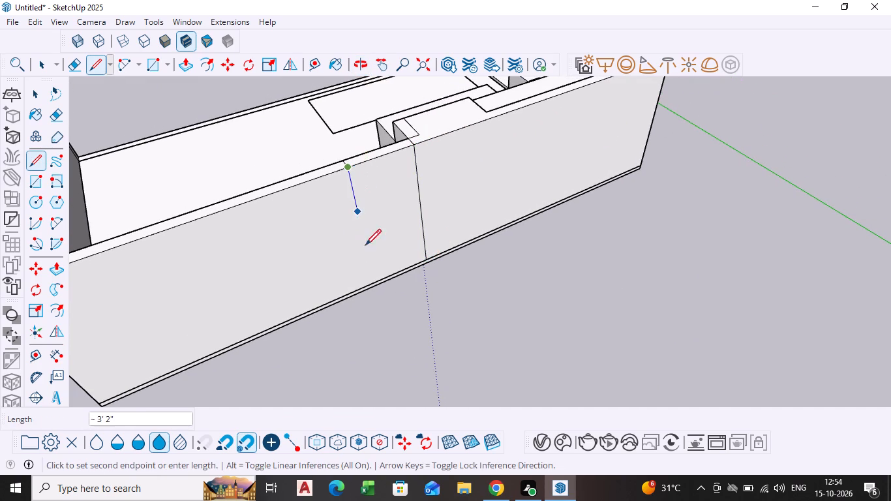
left_click(373, 275)
Push/Pull the separated strip on the back wall's outer face outward about 3' 6".
key("space")
left_click(389, 253)
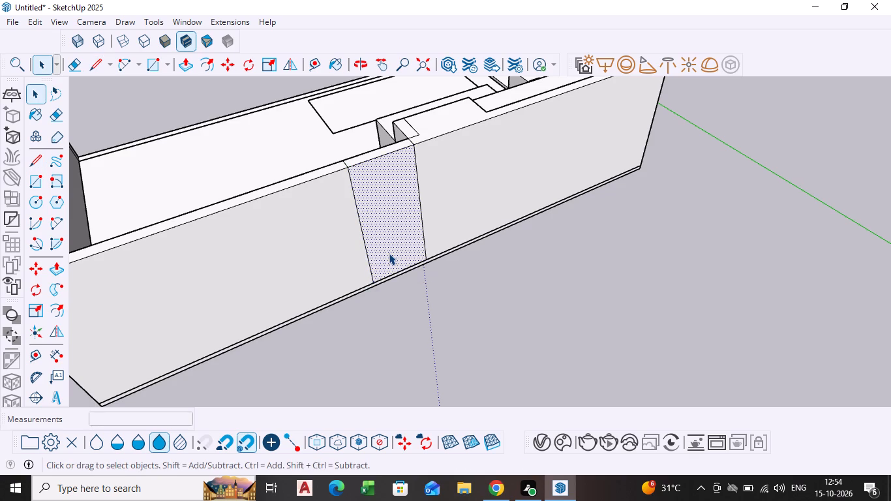
key("p")
left_click(389, 253)
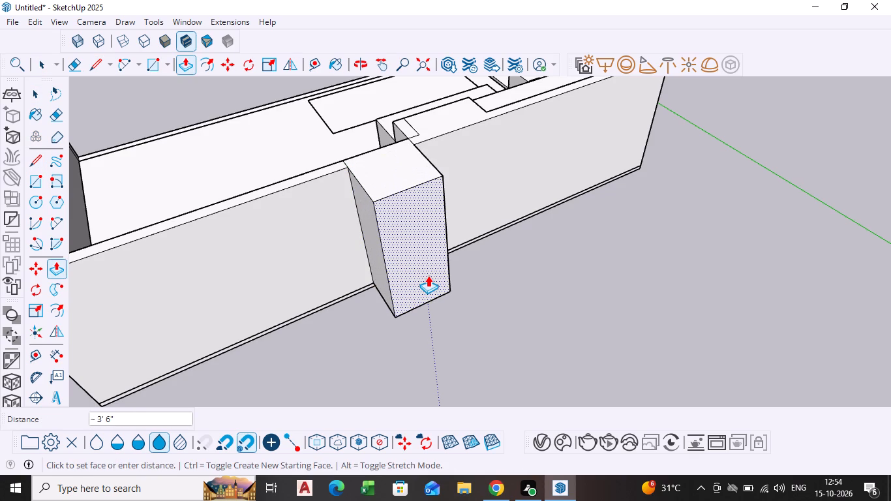
left_click(428, 275)
left_click(428, 275)
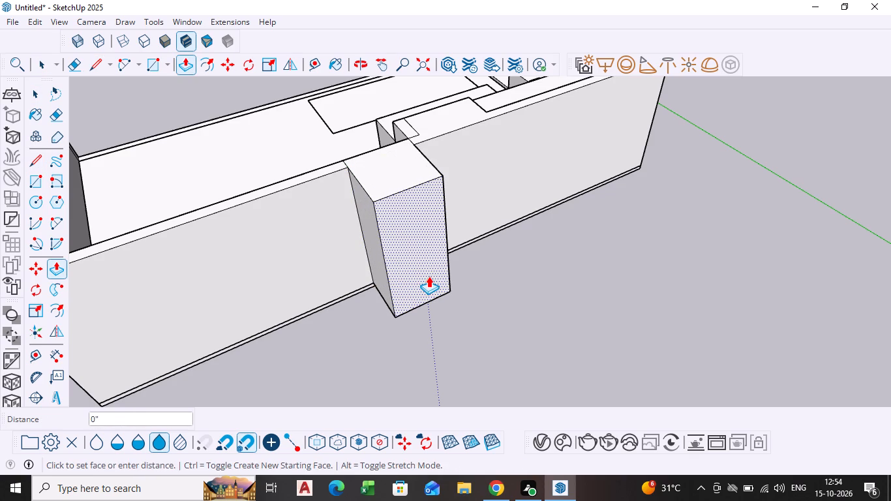
left_click(431, 284)
key("space")
Push/Pull the inner wall strip between the tall cabinet and TV unit back about 3' 6" to form an alcove.
middle_click_drag(299, 294, 643, 305)
scroll(297, 295, "down", 1)
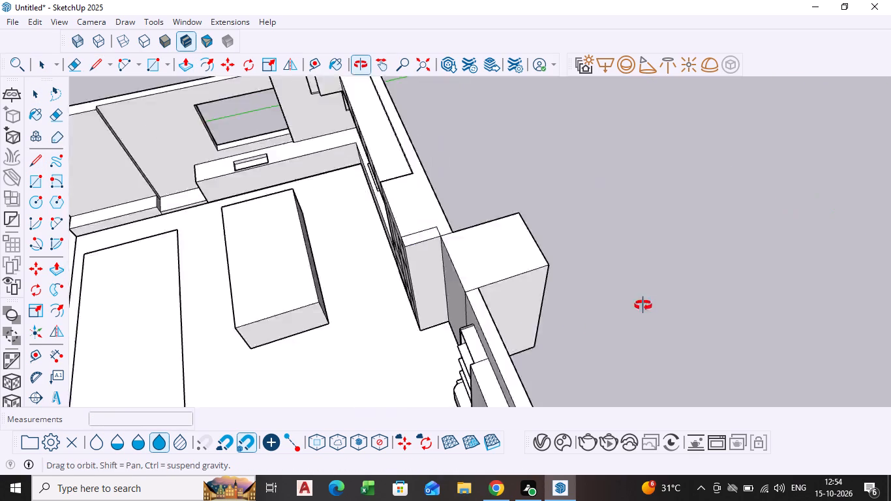
middle_click_drag(643, 305, 753, 189)
left_click(541, 229)
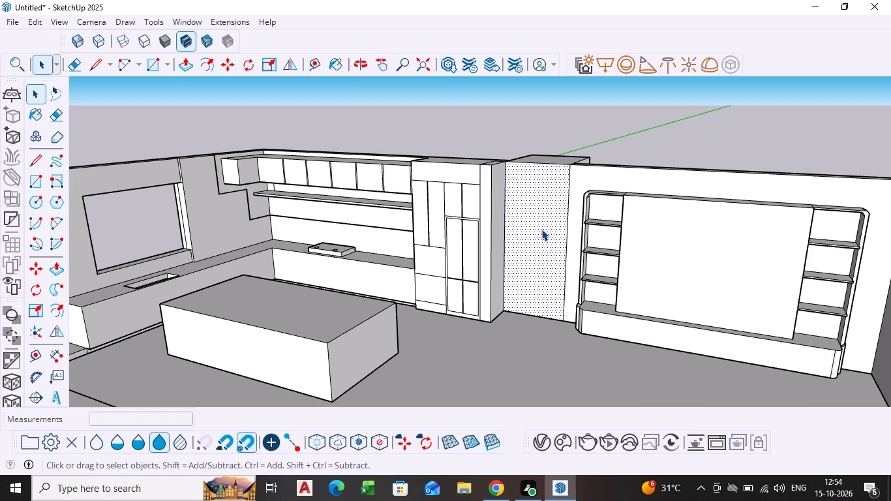
key("p")
left_click(541, 229)
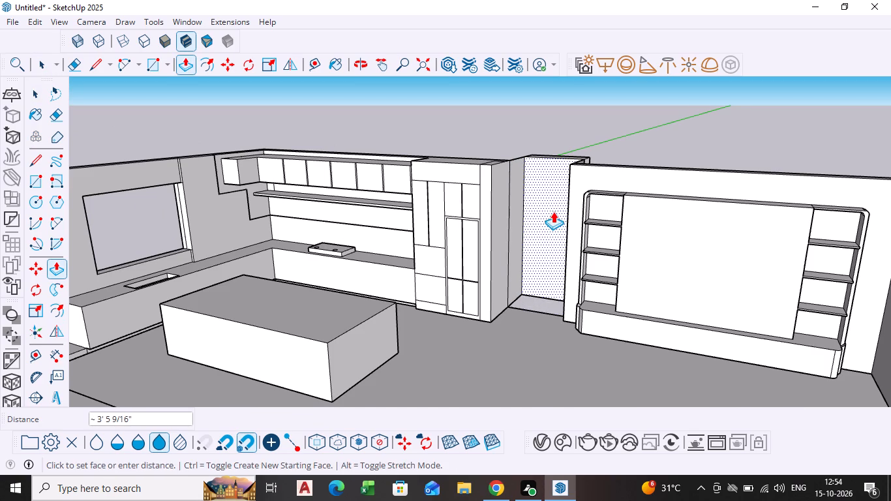
middle_click_drag(553, 211, 526, 310)
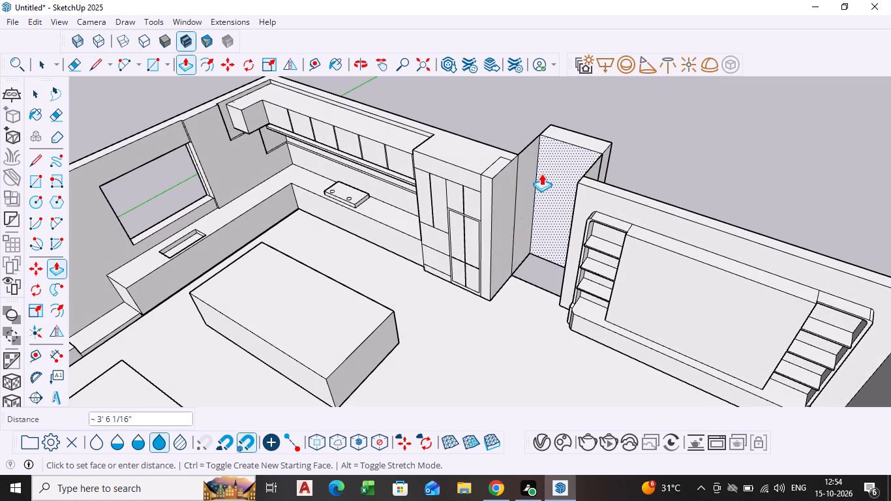
left_click(541, 174)
key("space")
Push/Pull the narrow kitchen-side end face of the alcove's back panel outward about 6 7/16".
scroll(511, 238, "down", 1)
middle_click_drag(510, 241, 627, 231)
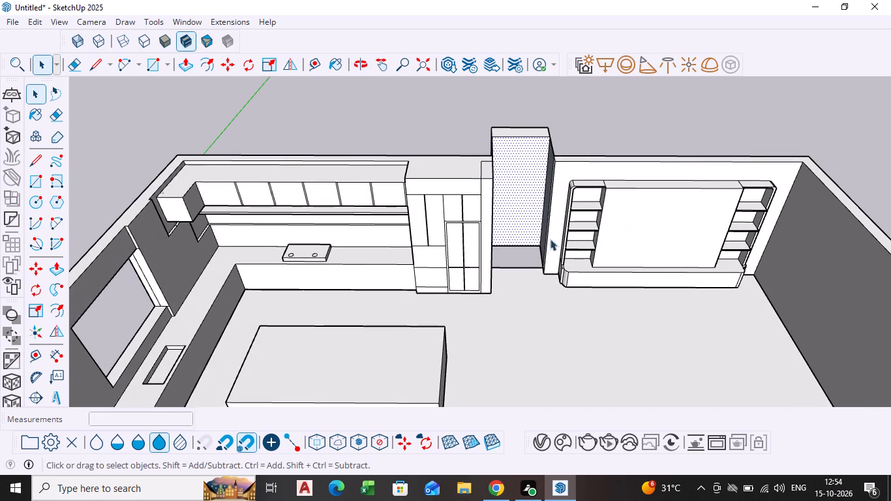
middle_click_drag(524, 241, 497, 253)
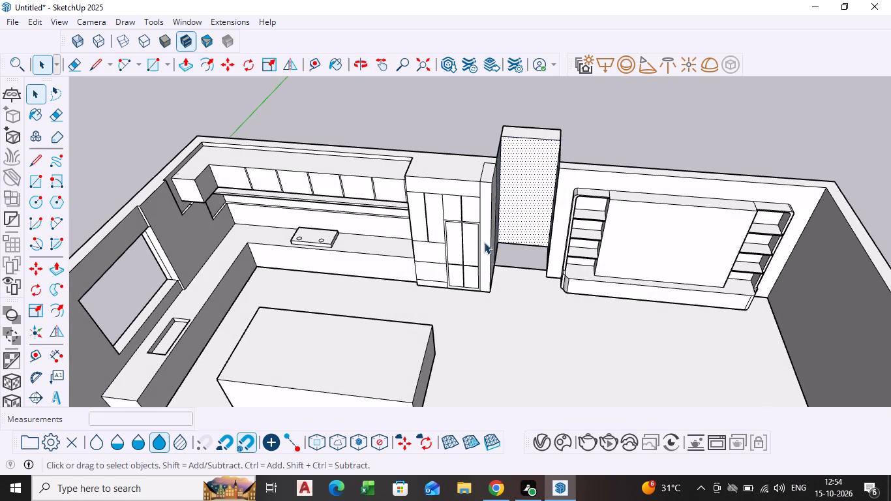
middle_click_drag(481, 242, 0, 290)
scroll(479, 242, "down", 1)
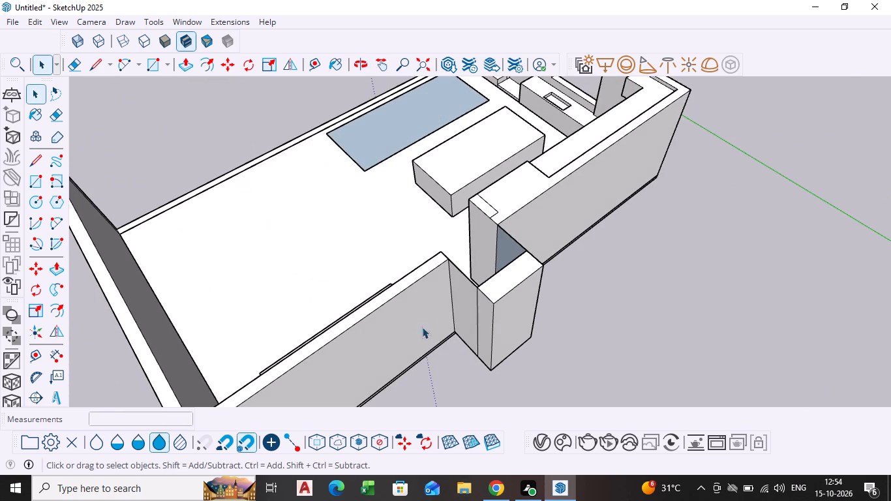
scroll(482, 311, "down", 3)
middle_click_drag(481, 313, 192, 278)
scroll(218, 273, "up", 1)
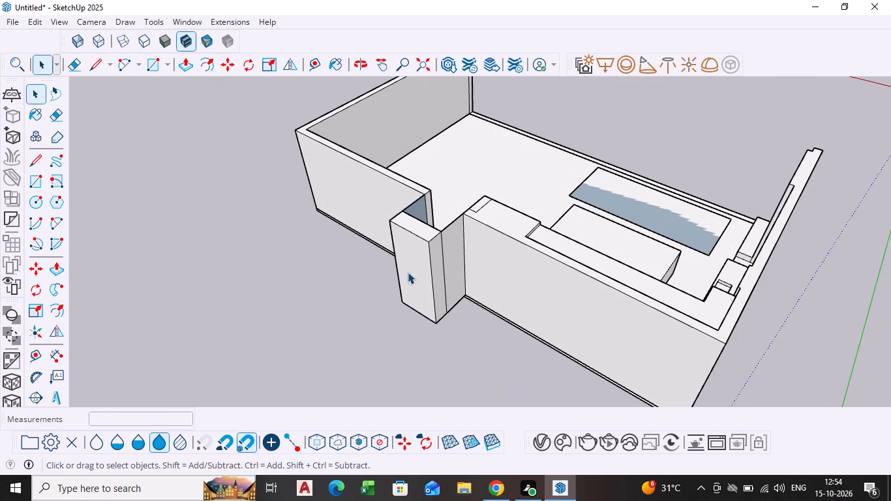
left_click(434, 277)
key("p")
left_click(437, 277)
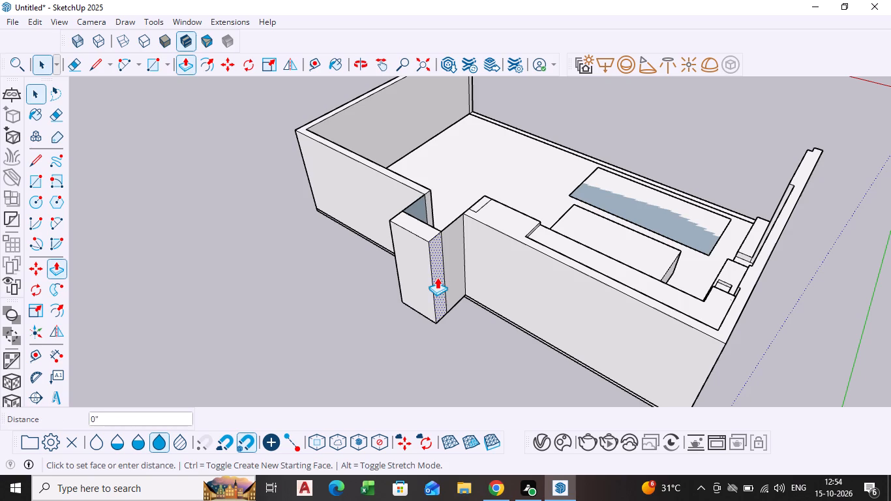
left_click(443, 279)
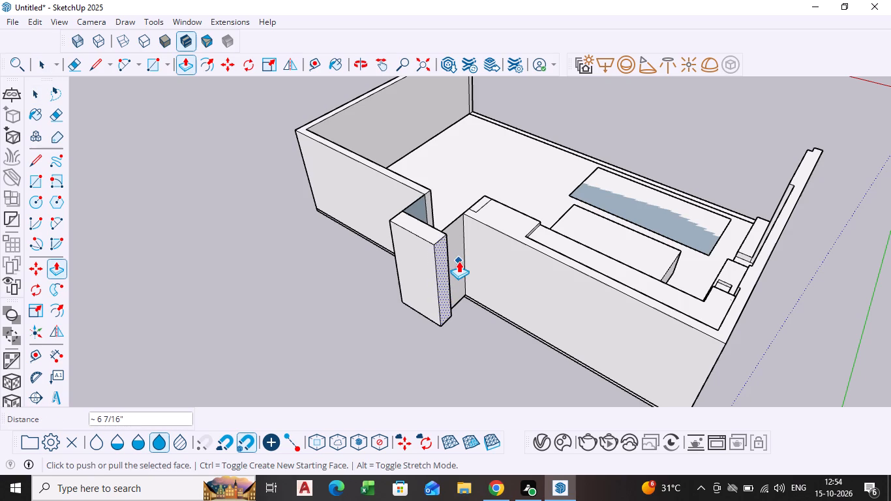
key("space")
Push/Pull the outer face of the alcove's kitchen-side wall about 6 7/16", flush with the back panel's end.
left_click(459, 261)
key("p")
left_click(459, 261)
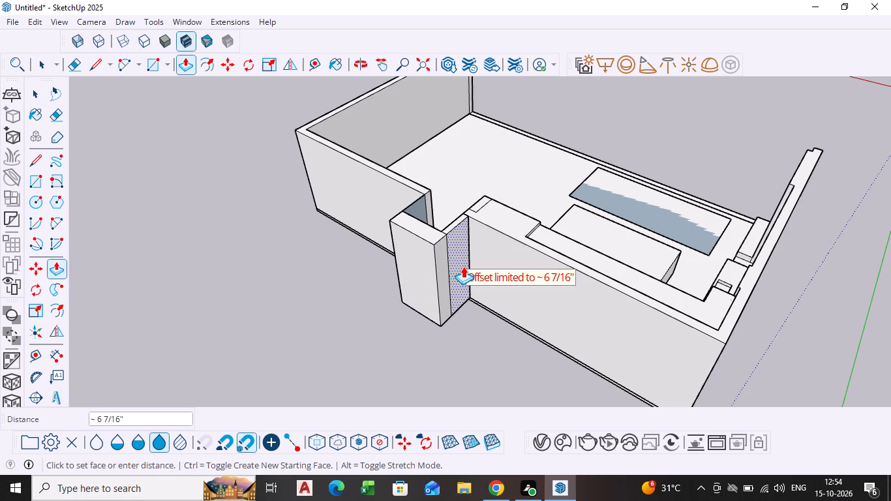
left_click(463, 266)
Delete the vertical edge between the tall cabinet's side and the alcove's side wall.
scroll(463, 266, "down", 2)
middle_click_drag(464, 267, 40, 228)
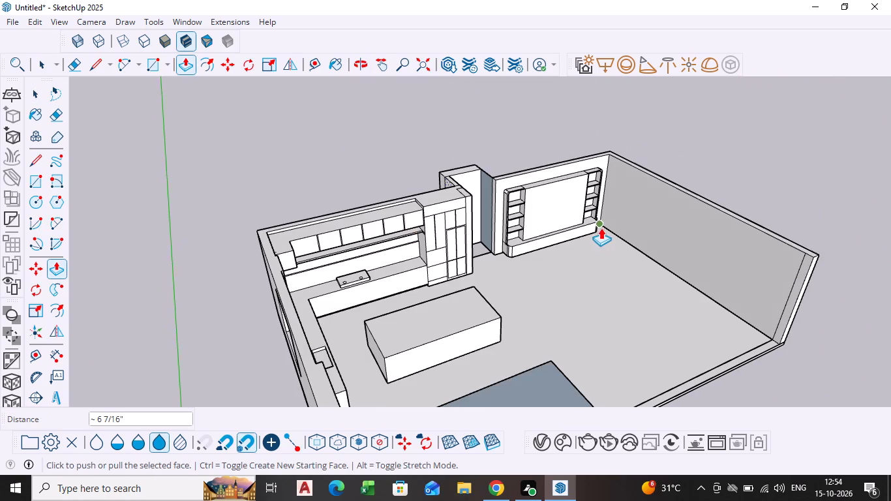
scroll(569, 228, "down", 1)
middle_click_drag(567, 228, 435, 226)
scroll(525, 216, "up", 9)
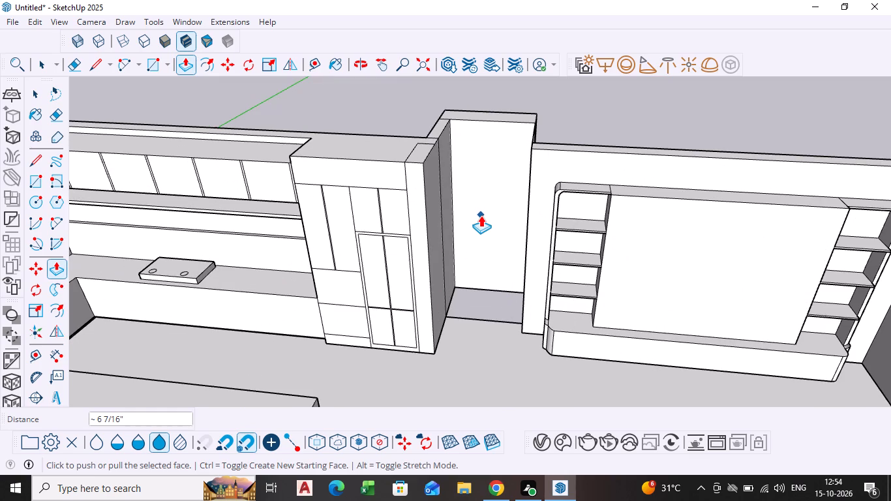
key("space")
left_click(440, 205)
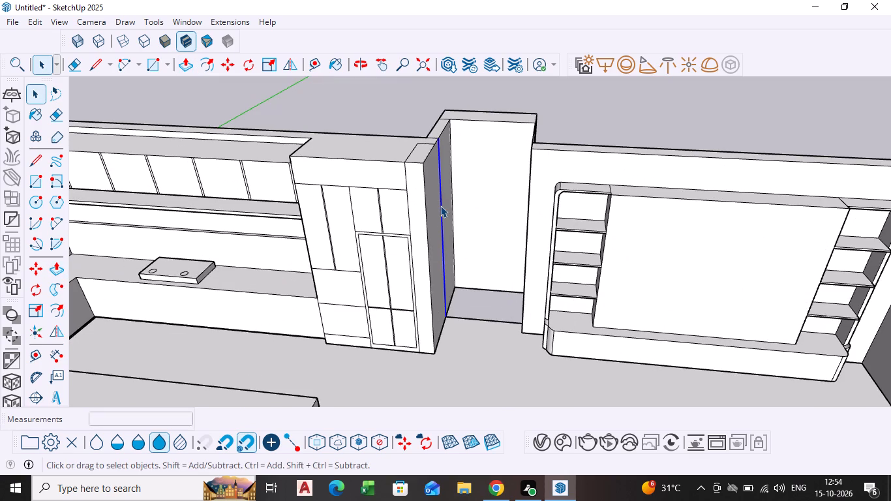
key("Delete")
Examine the new alcove and its side walls from inside and outside the room.
scroll(465, 264, "down", 4)
middle_click_drag(500, 297, 561, 284)
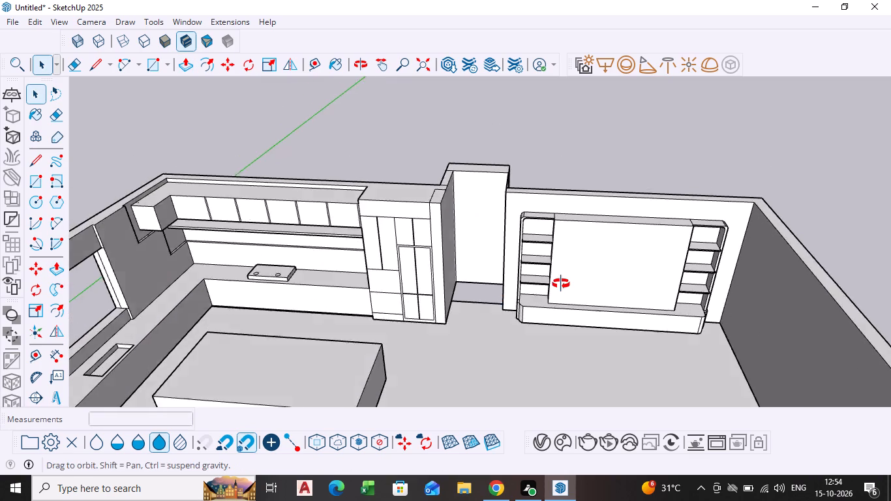
middle_click_drag(561, 284, 571, 276)
middle_click_drag(492, 260, 453, 316)
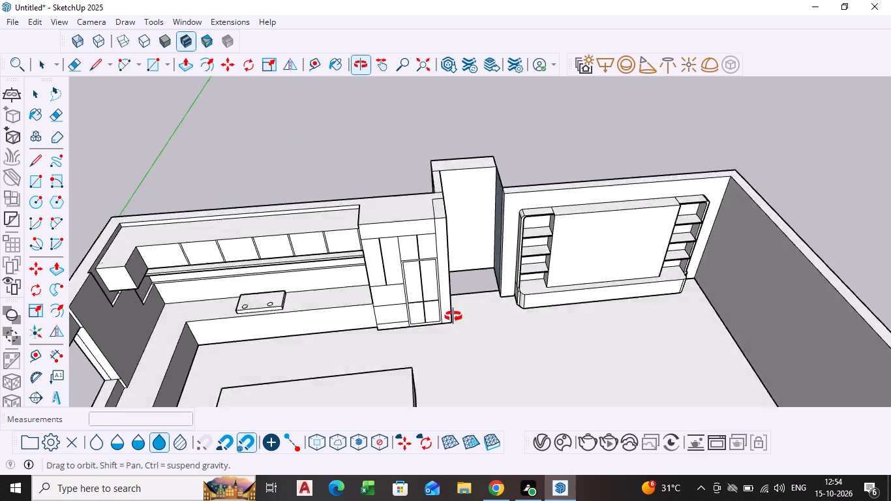
middle_click_drag(453, 316, 134, 273)
scroll(524, 258, "down", 1)
middle_click_drag(524, 259, 522, 260)
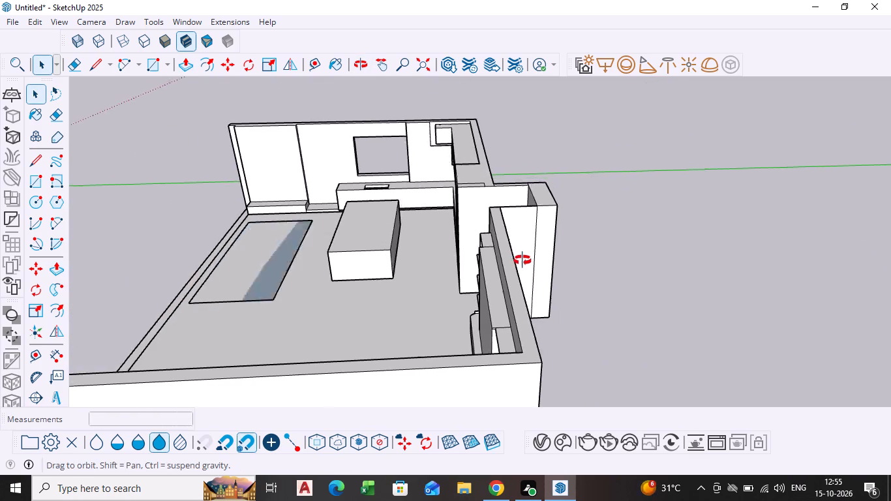
middle_click_drag(522, 260, 853, 242)
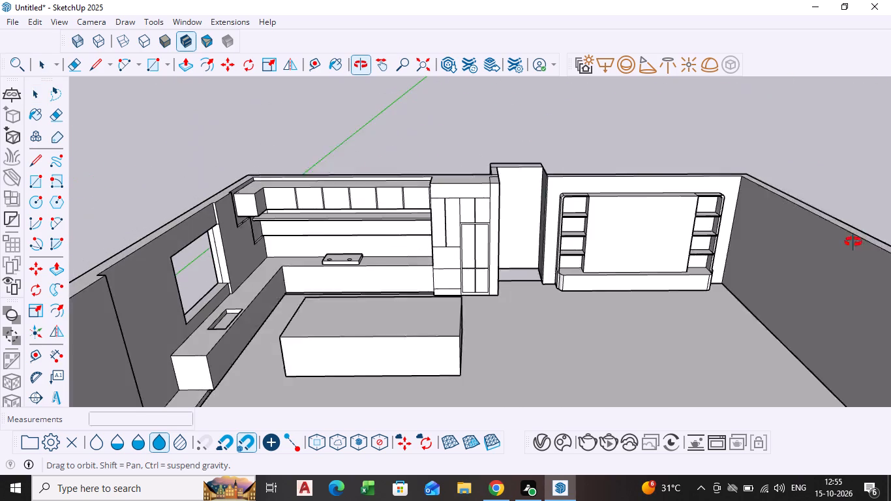
middle_click_drag(853, 242, 832, 241)
Reverse the alcove's side face next to the TV unit so its front side faces into the alcove.
scroll(696, 236, "up", 4)
scroll(495, 191, "up", 4)
middle_click_drag(464, 214, 520, 259)
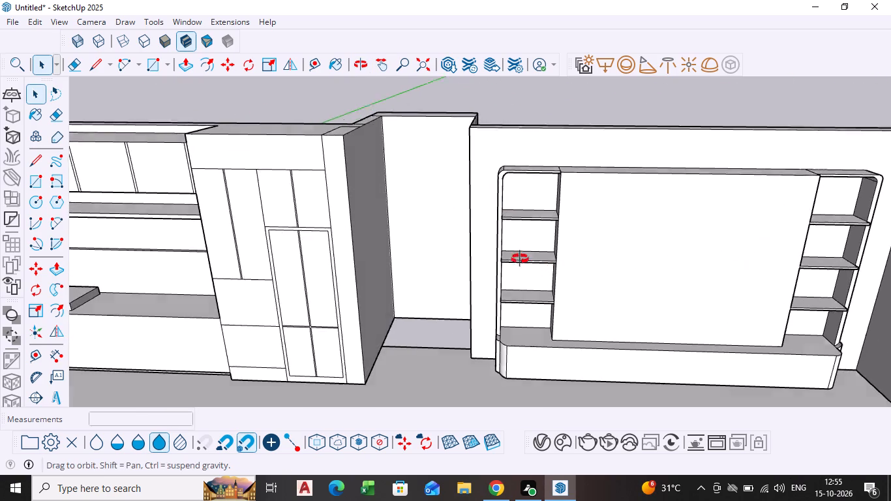
middle_click_drag(520, 259, 604, 273)
scroll(442, 190, "up", 4)
left_click(441, 189)
right_click(441, 189)
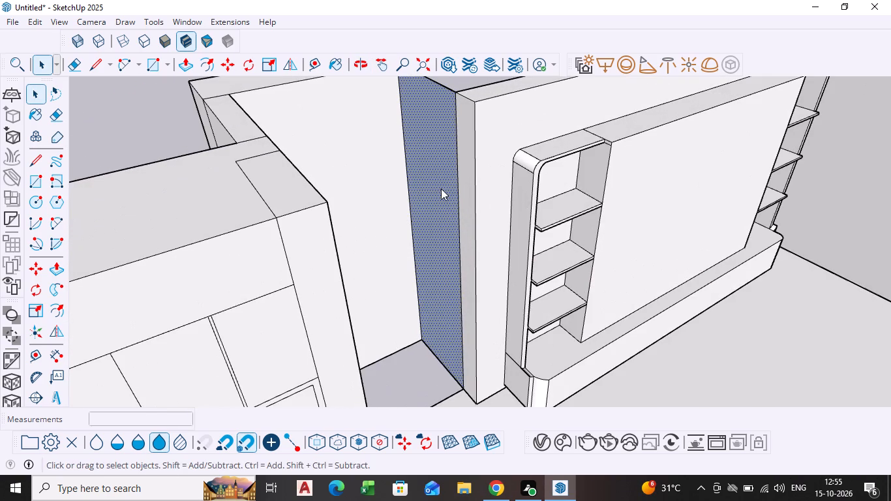
left_click(488, 355)
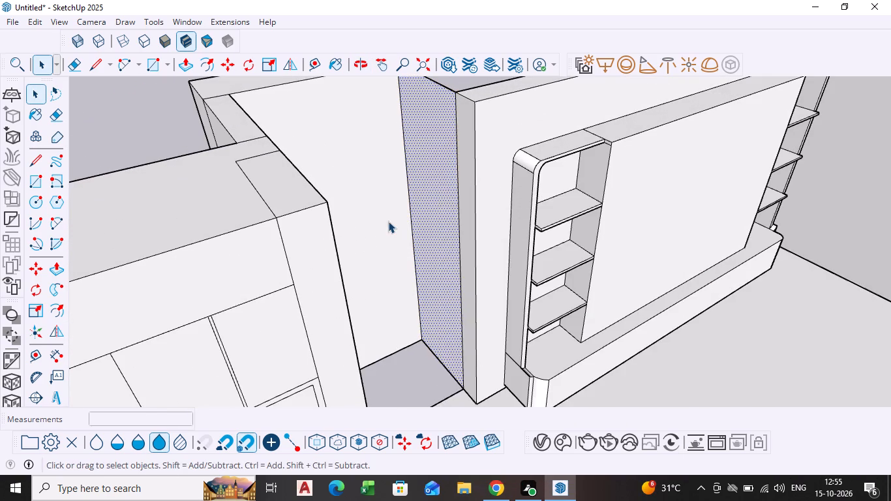
scroll(388, 221, "down", 7)
left_click(463, 111)
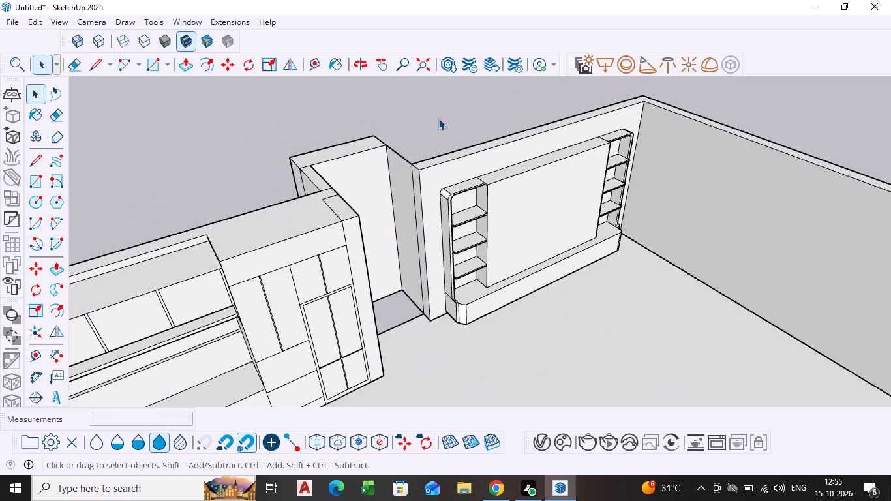
Examine the alcove between the kitchen and TV unit, including the outer side of its TV-side wall.
scroll(427, 209, "down", 1)
middle_click_drag(426, 209, 416, 212)
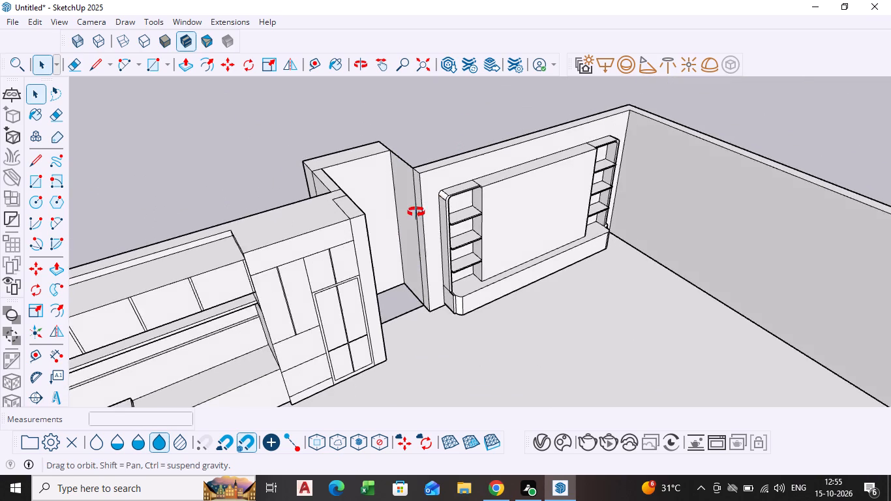
middle_click_drag(416, 212, 325, 202)
scroll(442, 254, "down", 3)
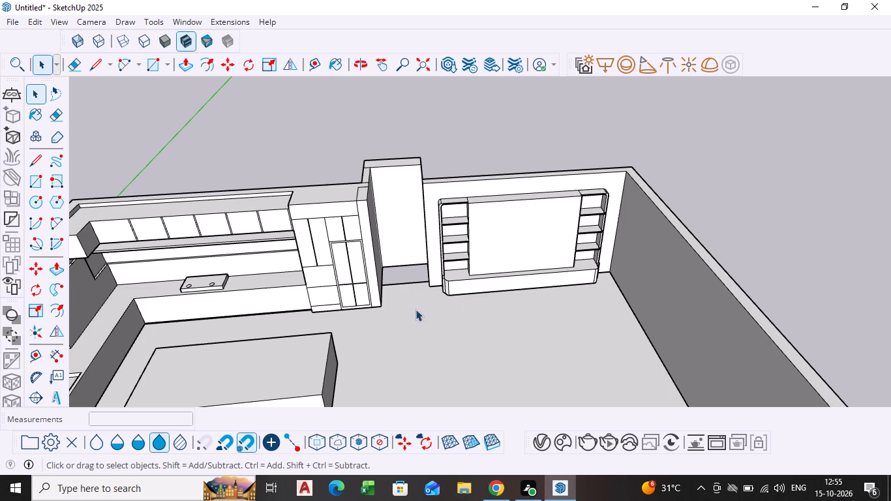
middle_click_drag(410, 259, 352, 290)
scroll(507, 224, "down", 1)
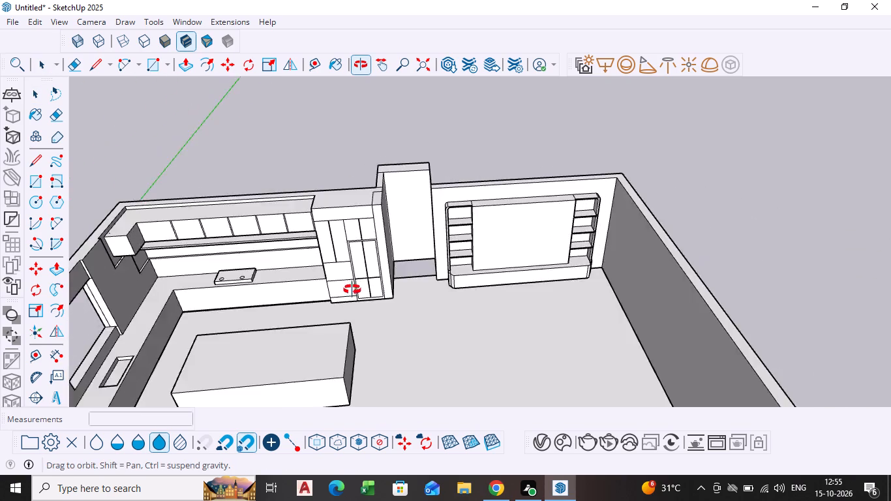
middle_click_drag(352, 290, 243, 331)
middle_click_drag(652, 234, 407, 227)
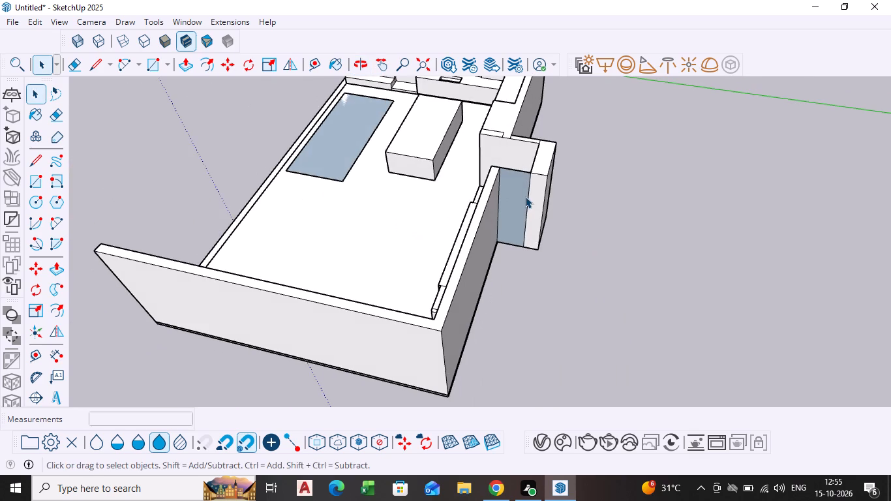
Push/Pull the outer face of the alcove's TV-side wall outward by 7 9/16".
left_click(511, 197)
key("p")
left_click(511, 197)
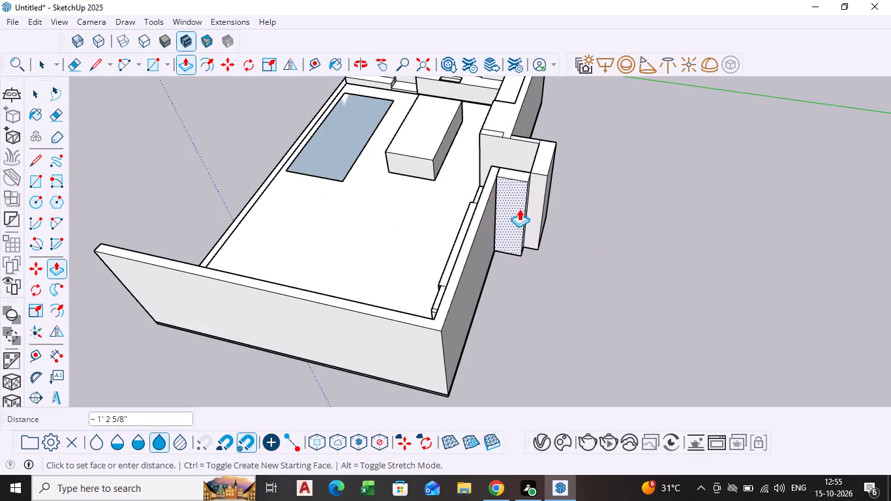
left_click(528, 207)
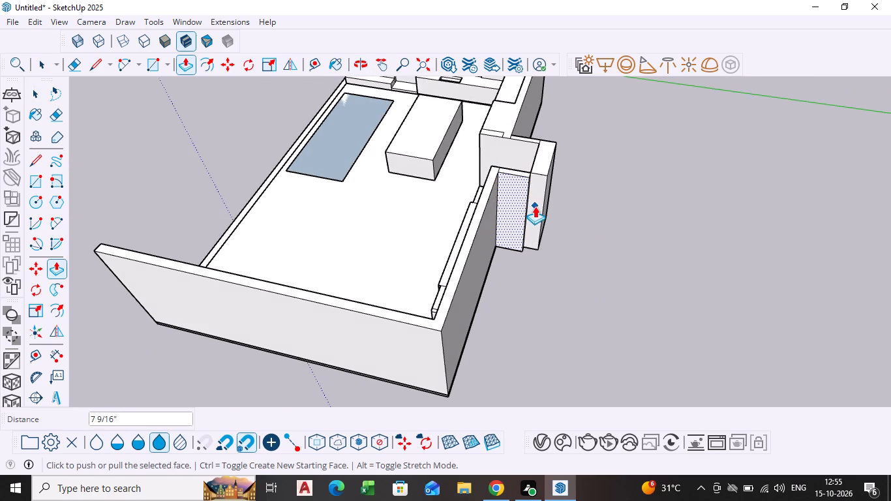
Push/Pull the end face of the alcove's back wall by 7 9/16", flush with the outer face of the TV-side wall.
key("space")
left_click(535, 206)
key("p")
left_click(535, 206)
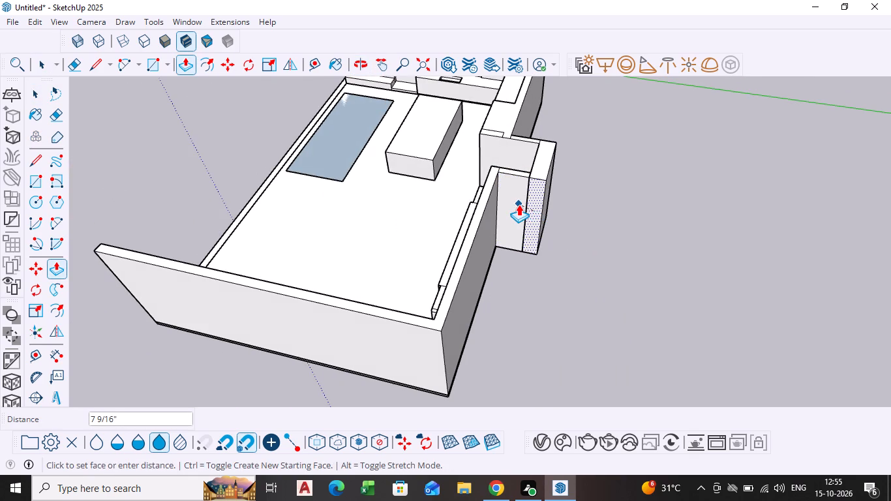
left_click(519, 204)
key("space")
Delete the two short seam edges on top of the alcove where its back wall meets the side walls.
scroll(496, 250, "down", 4)
middle_click_drag(493, 255, 838, 226)
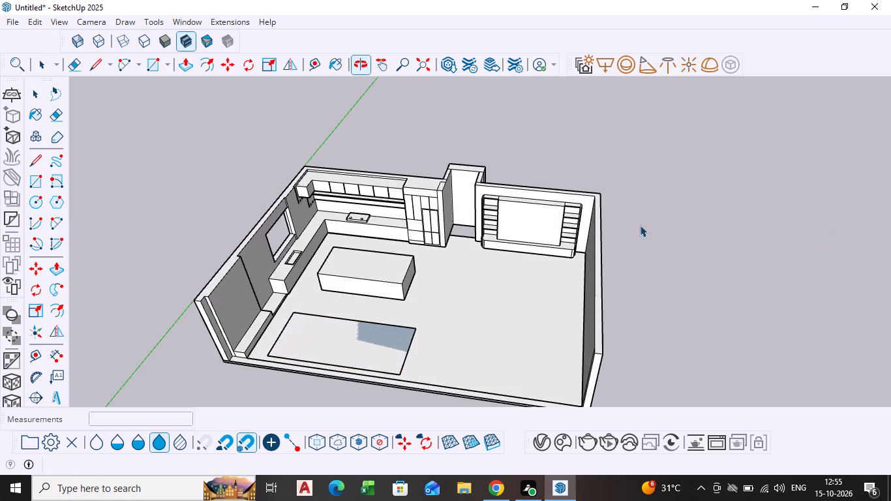
scroll(521, 220, "up", 4)
middle_click_drag(506, 190, 564, 156)
scroll(477, 205, "down", 4)
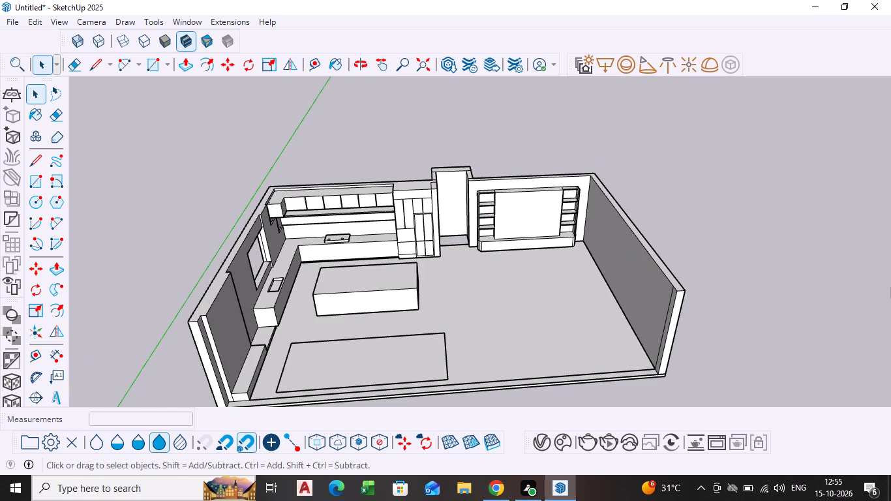
middle_click_drag(370, 147, 359, 234)
scroll(395, 156, "up", 8)
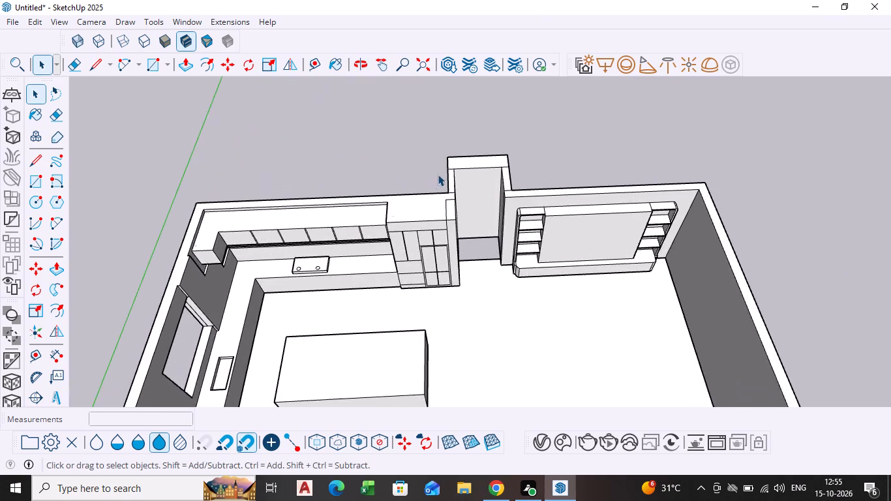
scroll(438, 174, "up", 2)
left_click(460, 164)
key("Delete")
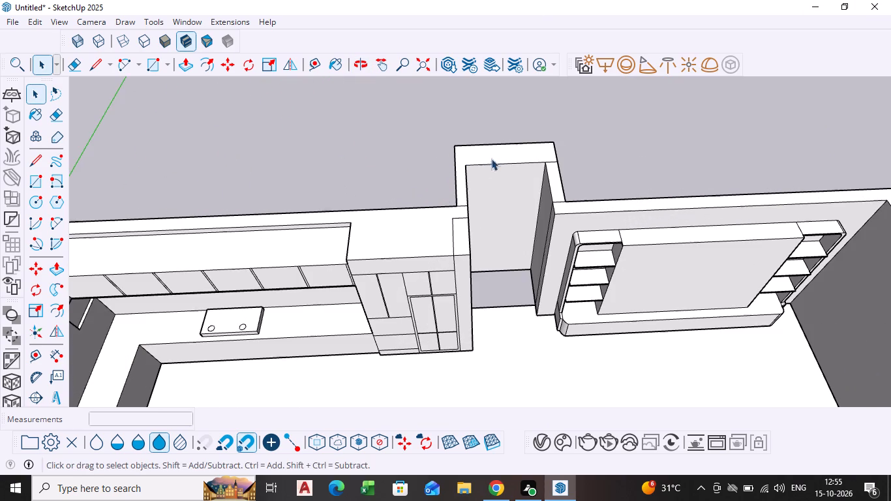
left_click(551, 163)
key("Delete")
Delete the vertical seam edge on the outer face of the alcove's TV-side wall.
scroll(584, 163, "down", 1)
middle_click_drag(584, 164, 573, 175)
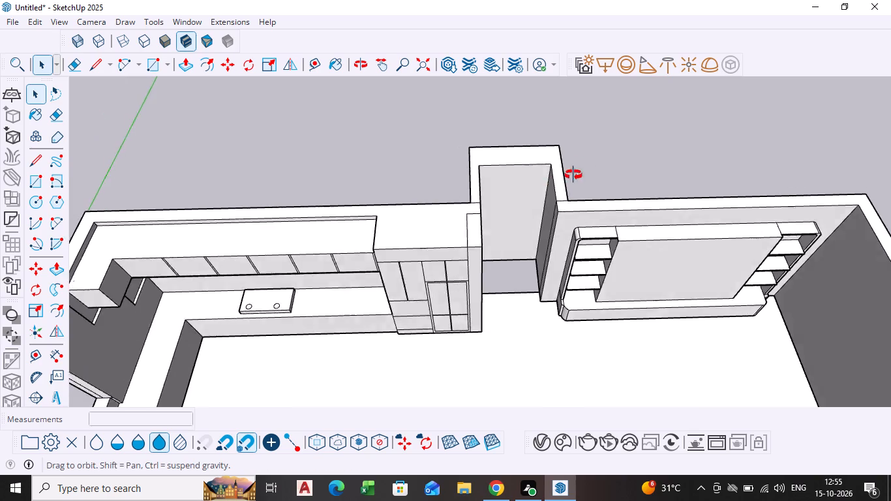
middle_click_drag(573, 175, 234, 277)
middle_click_drag(516, 354, 403, 271)
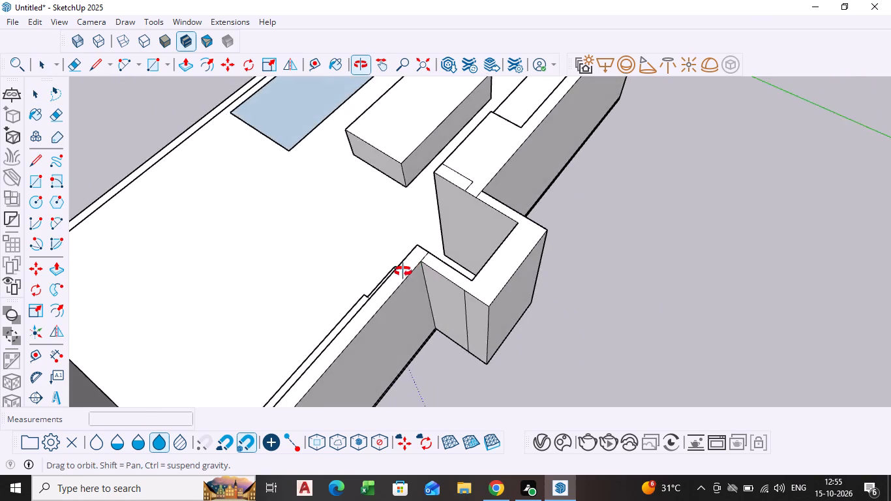
middle_click_drag(403, 271, 581, 272)
left_click(549, 290)
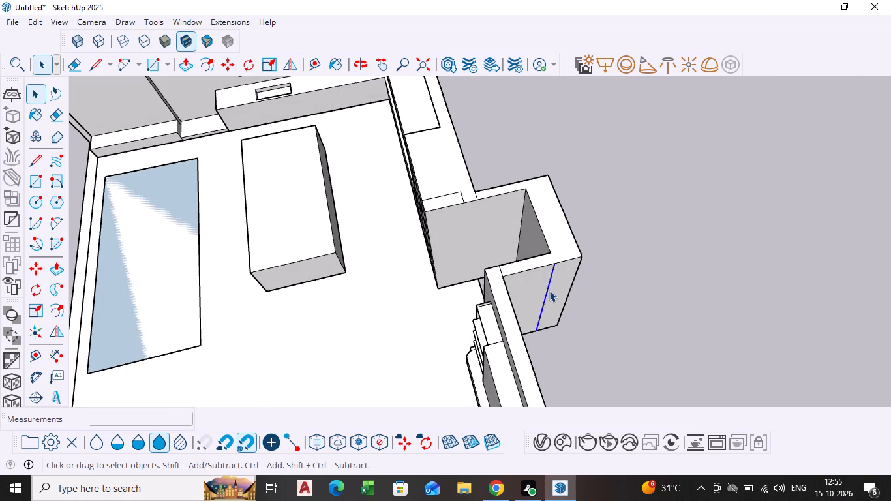
key("Delete")
Delete the vertical seam edge on the outer face of the alcove's kitchen-side wall.
scroll(471, 307, "down", 2)
middle_click_drag(468, 308, 872, 338)
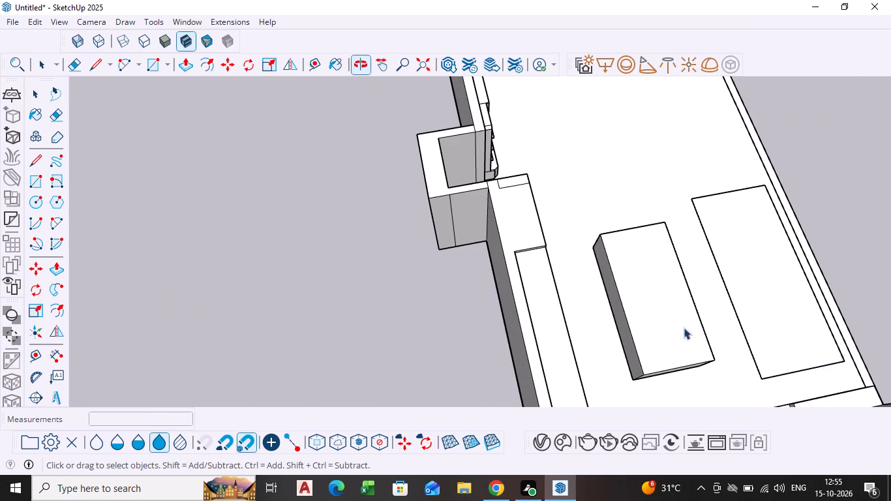
left_click(455, 226)
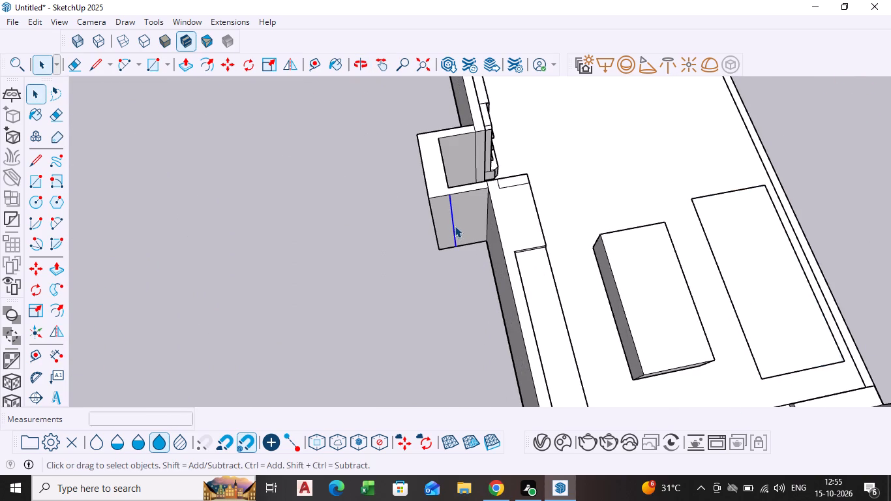
key("Delete")
Delete the face of the rectangle on the floor in front of the island.
scroll(536, 262, "down", 3)
middle_click_drag(536, 264, 147, 166)
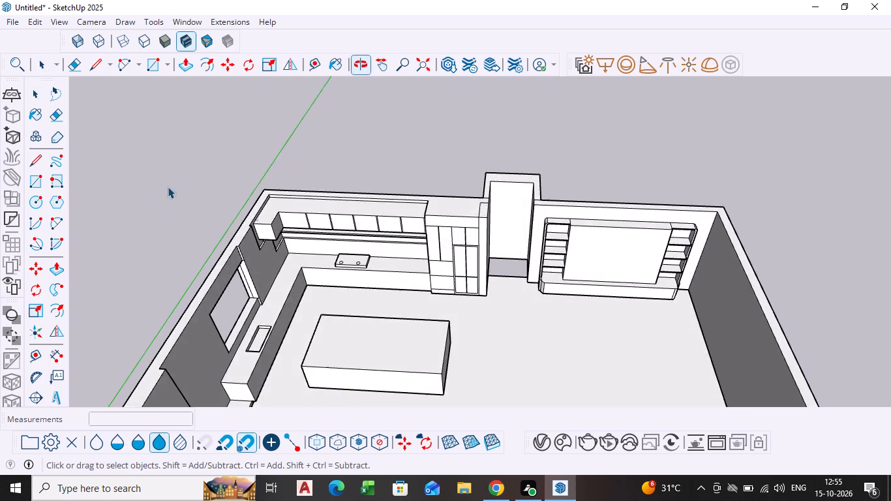
scroll(283, 288, "down", 6)
middle_click_drag(289, 310, 303, 235)
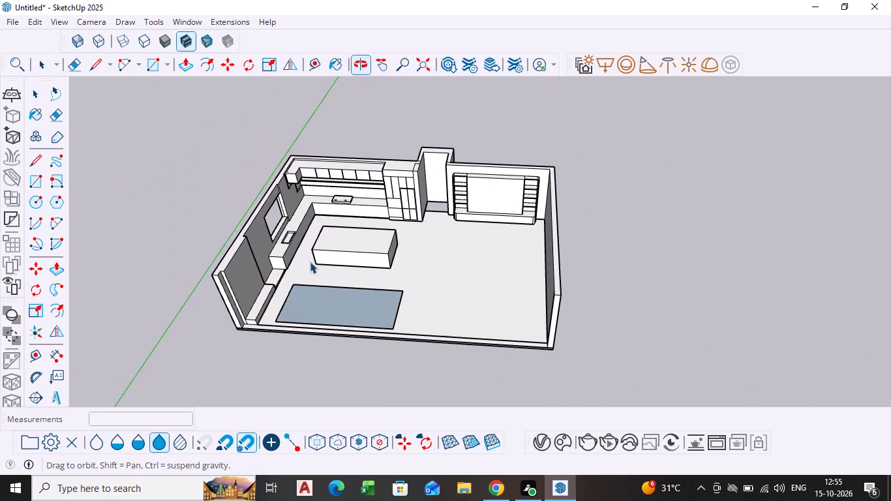
scroll(308, 277, "up", 4)
left_click(399, 318)
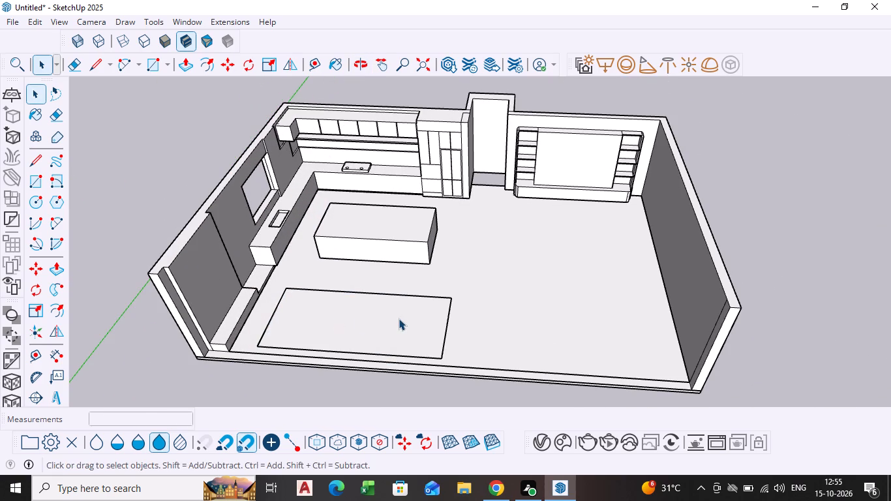
key("Delete")
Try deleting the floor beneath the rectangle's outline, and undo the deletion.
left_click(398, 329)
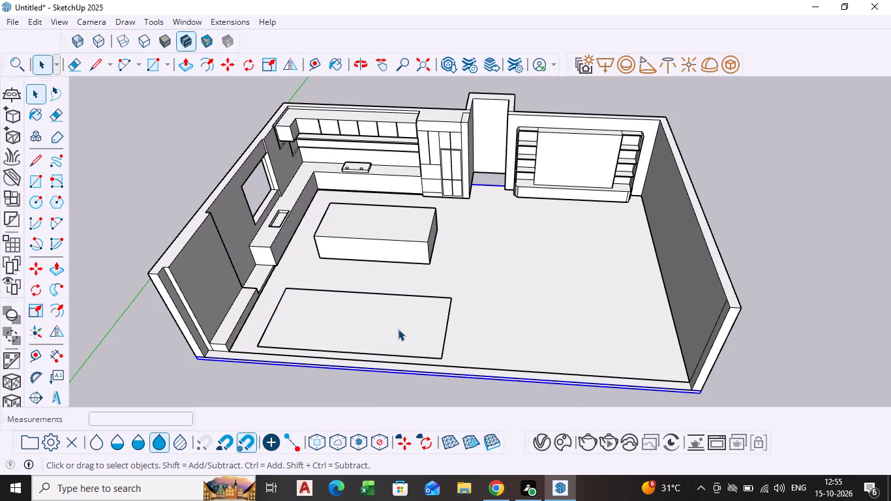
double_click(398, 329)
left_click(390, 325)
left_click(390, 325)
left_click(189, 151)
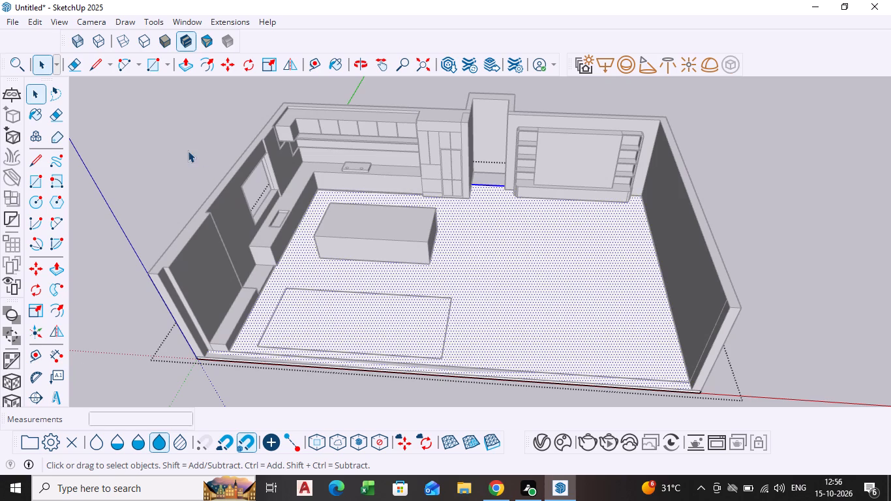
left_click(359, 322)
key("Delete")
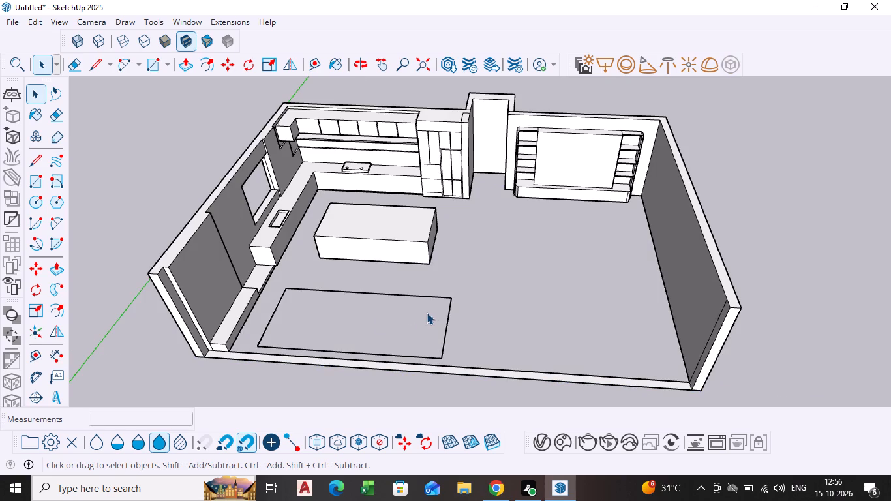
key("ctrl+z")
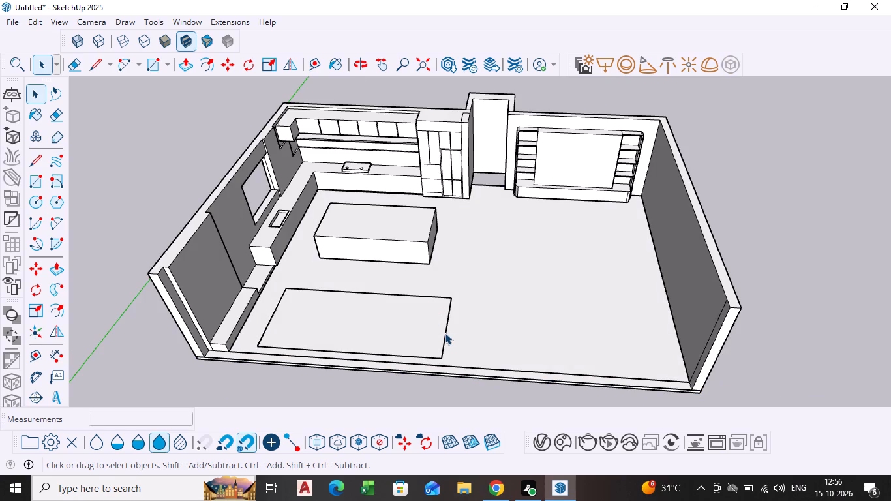
Delete the four outline edges of the floor rectangle in front of the island, keeping the floor itself.
left_click(445, 333)
key("Delete")
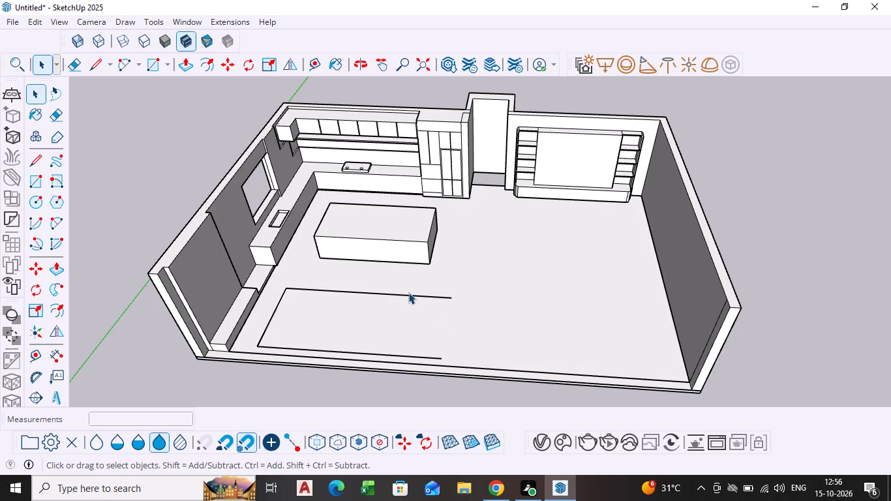
left_click(408, 293)
key("Delete")
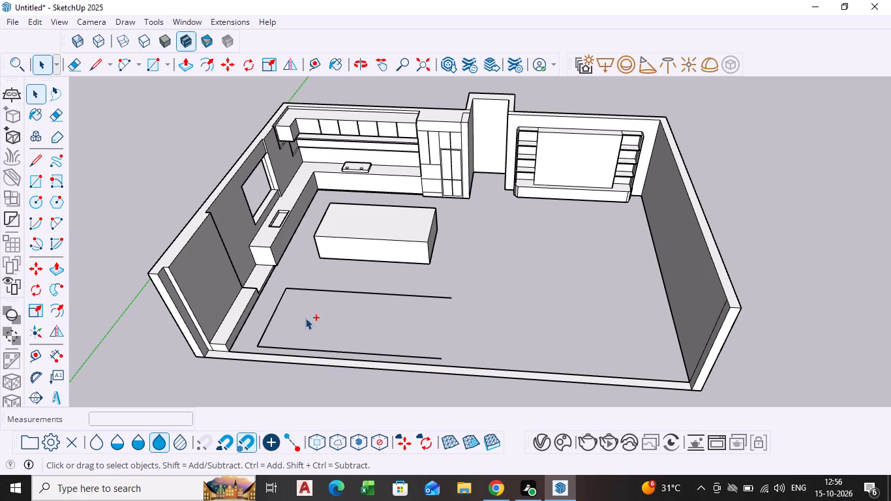
key("ctrl+z")
left_click(271, 318)
key("Delete")
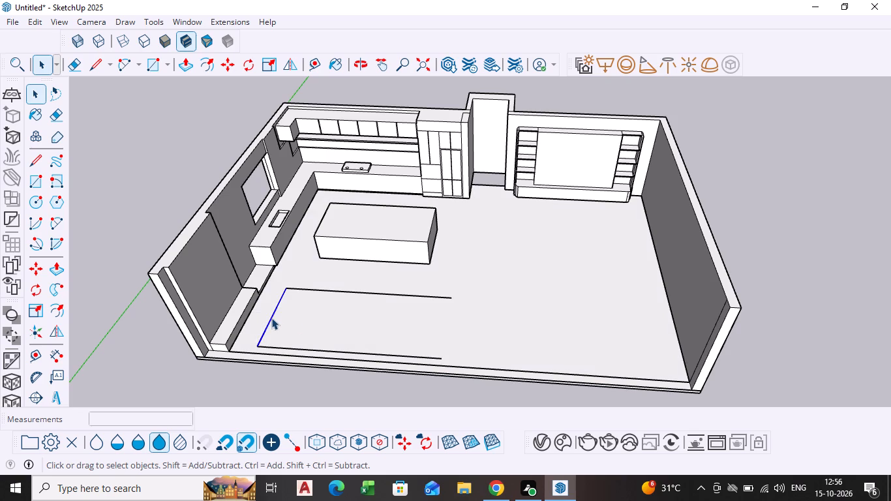
left_click(354, 292)
key("Delete")
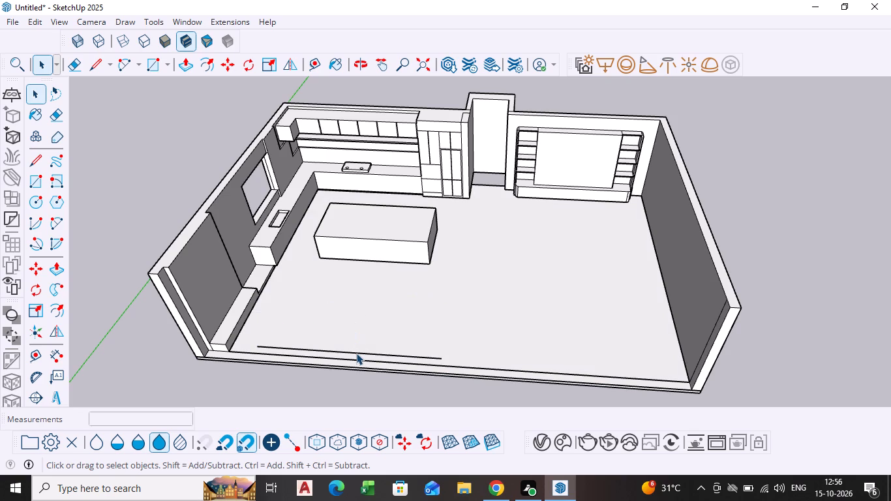
left_click(356, 353)
key("Delete")
Examine the cleared room, including the island, kitchen, alcove and TV wall unit with its side shelves.
scroll(283, 338, "down", 7)
middle_click_drag(278, 338, 335, 335)
scroll(335, 333, "up", 5)
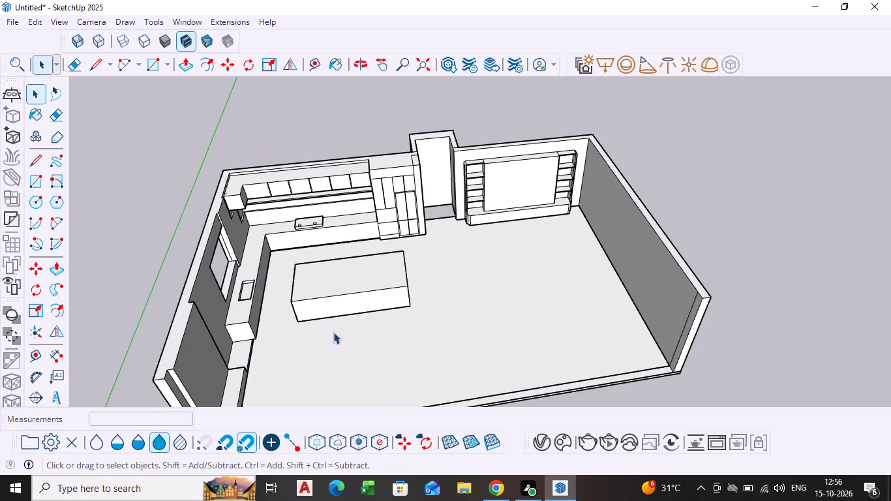
middle_click_drag(316, 330, 277, 318)
scroll(337, 314, "up", 2)
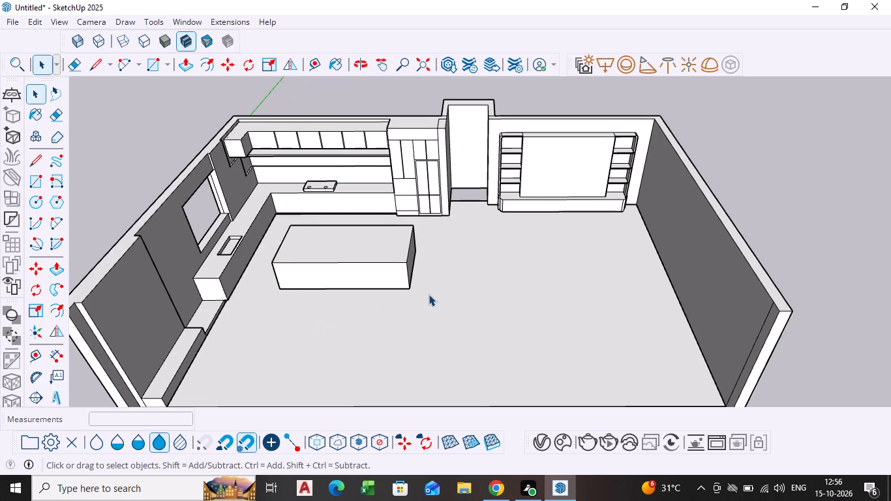
scroll(429, 294, "down", 1)
middle_click_drag(429, 294, 334, 269, "shift")
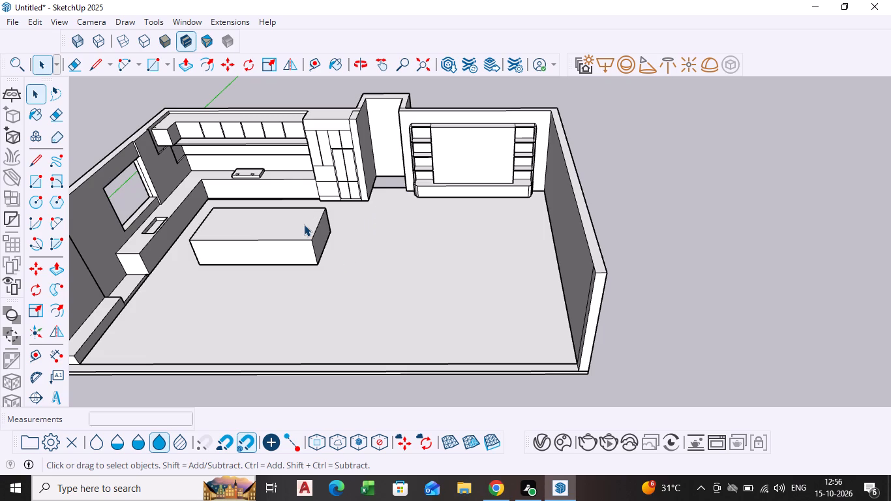
scroll(423, 140, "up", 8)
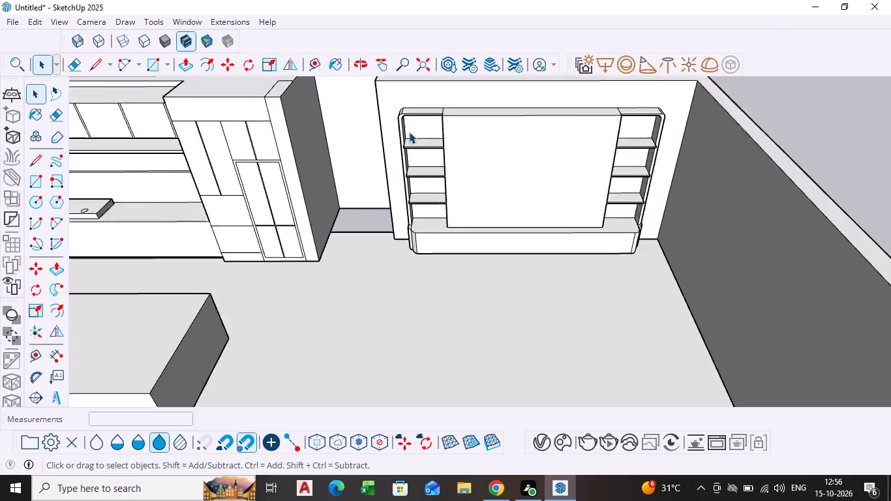
scroll(409, 132, "up", 1)
middle_click_drag(481, 178, 493, 138)
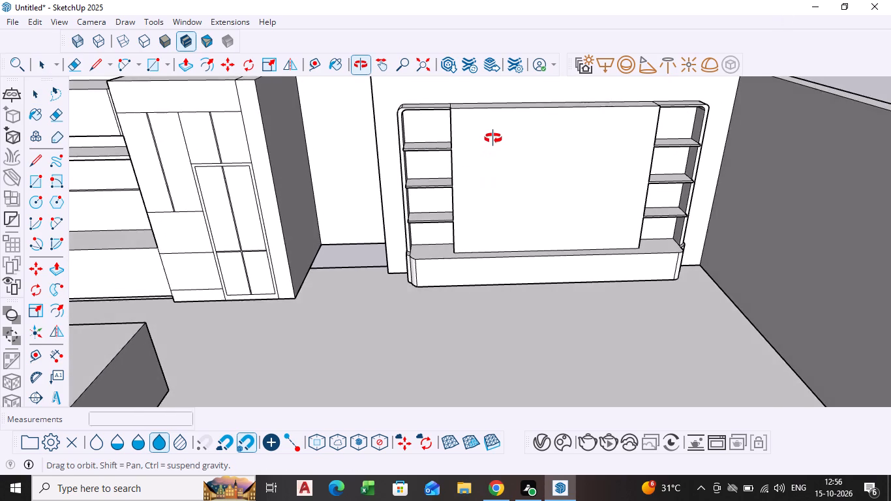
middle_click_drag(493, 138, 469, 152)
scroll(462, 188, "down", 3)
scroll(532, 213, "down", 5)
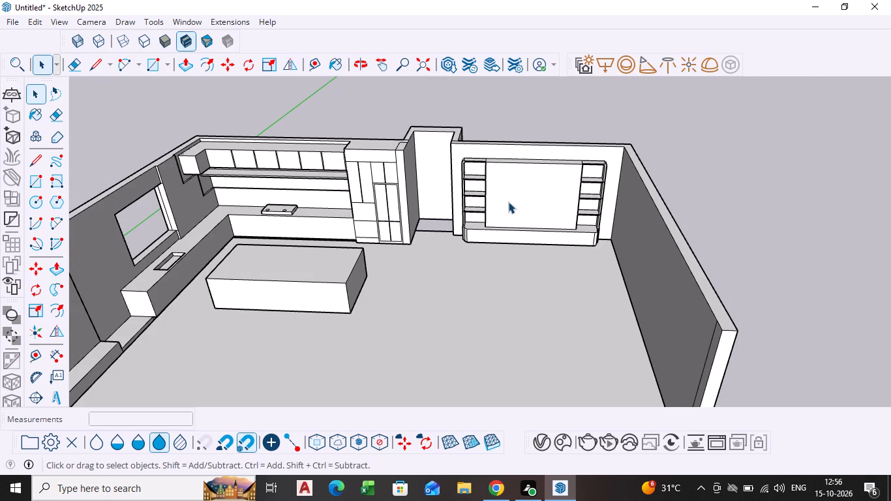
scroll(508, 202, "up", 1)
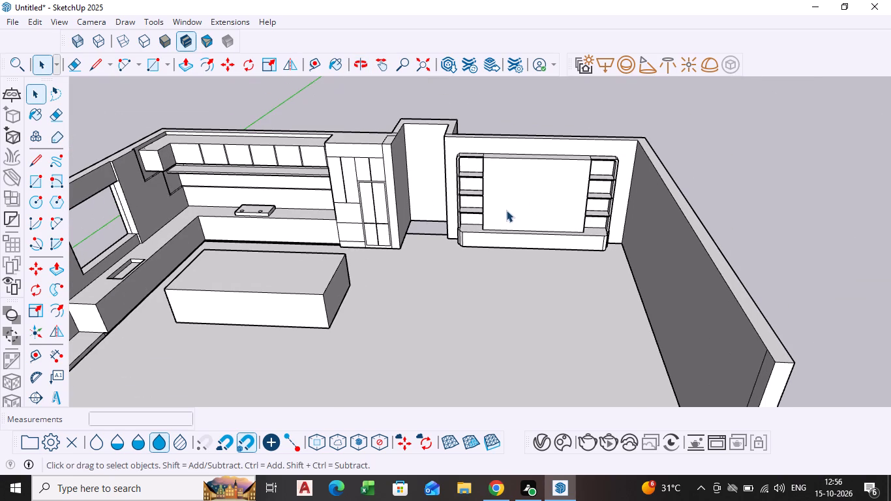
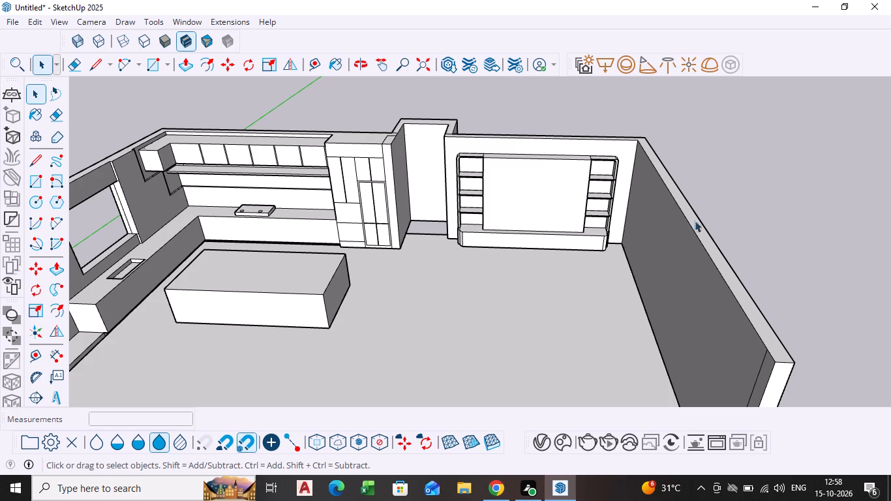
Paint the room's floor with the Marble_01_1K material from the Stone collection.
scroll(406, 242, "down", 4)
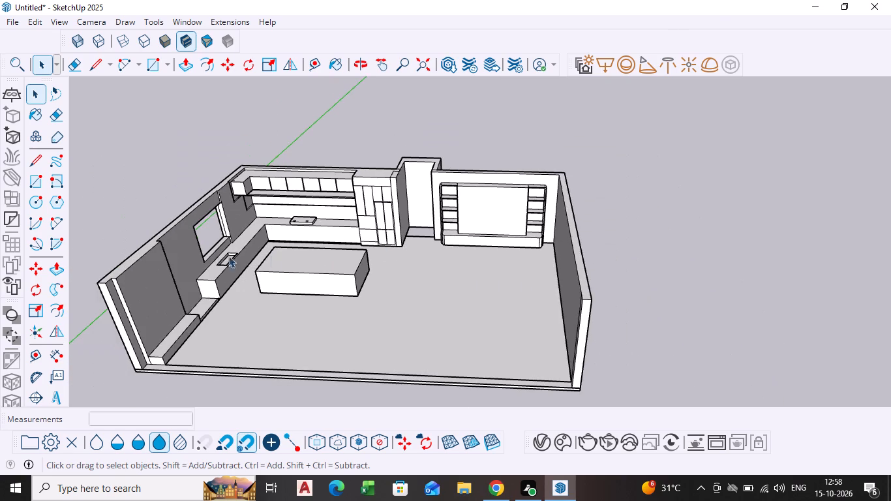
scroll(211, 254, "up", 3)
scroll(311, 250, "down", 2)
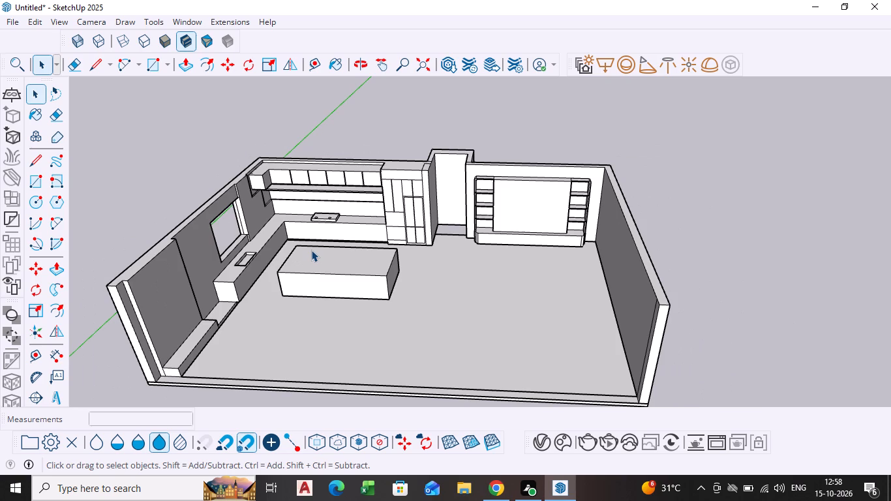
scroll(400, 204, "down", 4)
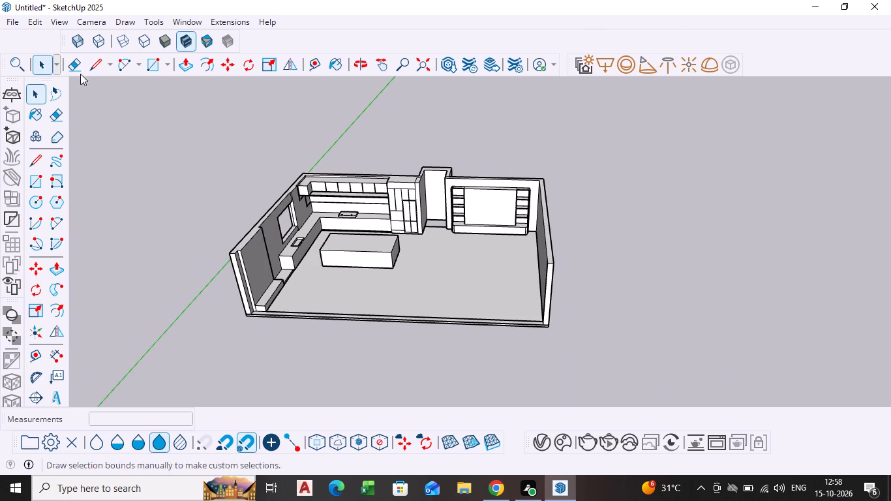
left_click(27, 114)
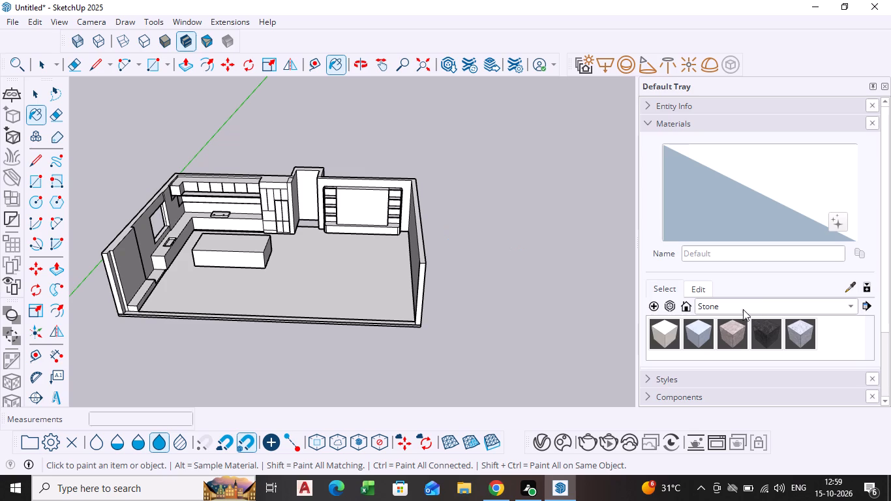
left_click(665, 331)
left_click(379, 276)
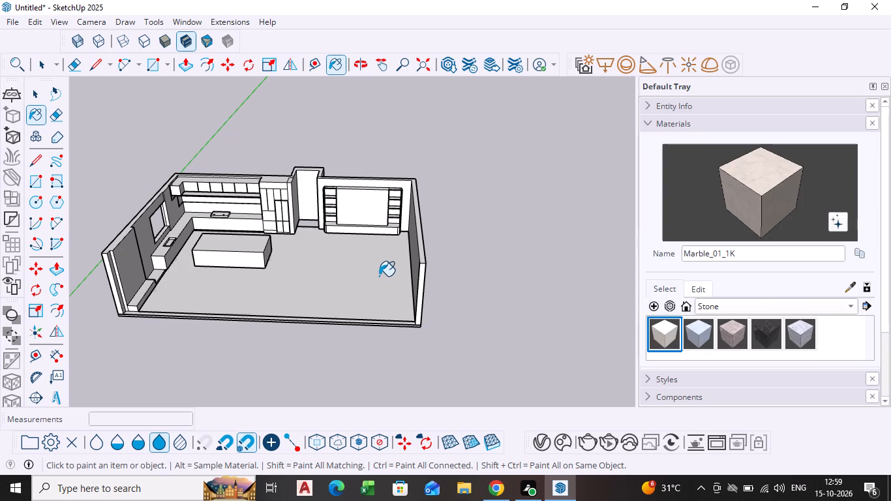
scroll(364, 282, "up", 4)
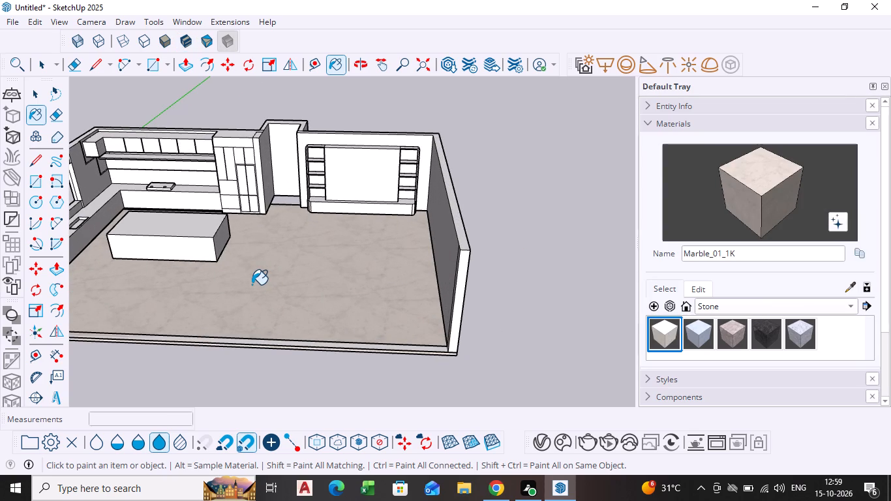
scroll(251, 284, "down", 2)
middle_click_drag(251, 284, 470, 246, "shift")
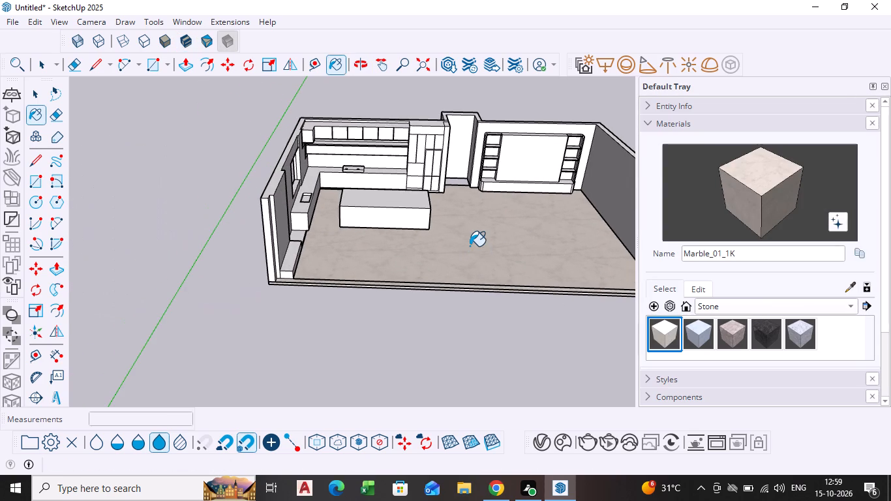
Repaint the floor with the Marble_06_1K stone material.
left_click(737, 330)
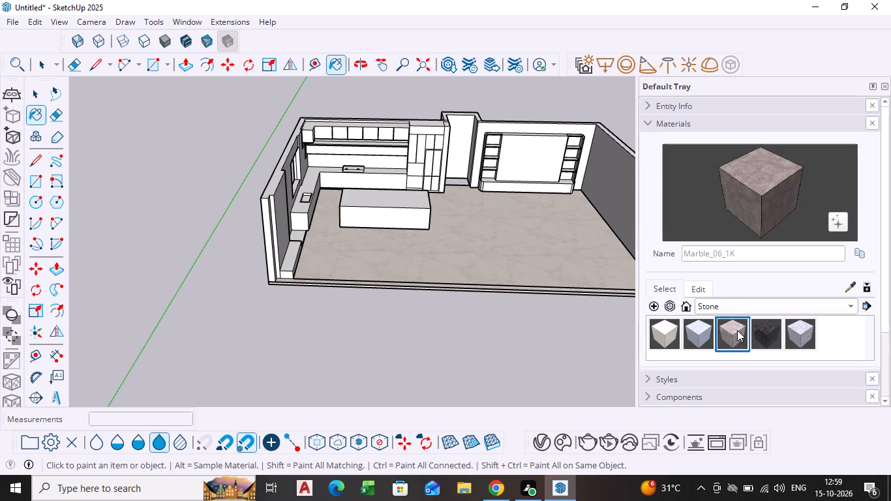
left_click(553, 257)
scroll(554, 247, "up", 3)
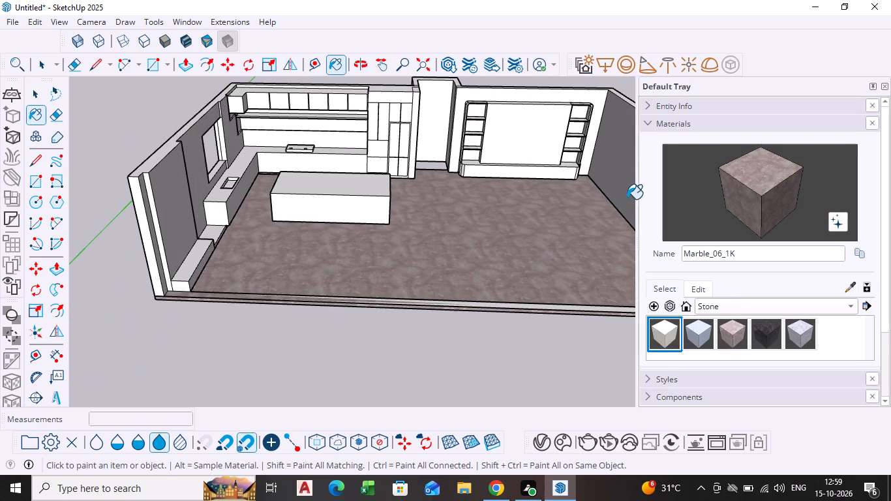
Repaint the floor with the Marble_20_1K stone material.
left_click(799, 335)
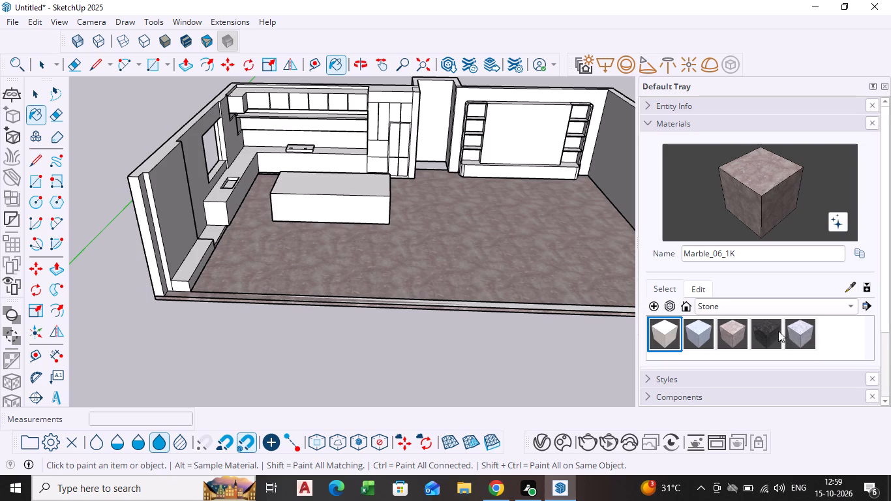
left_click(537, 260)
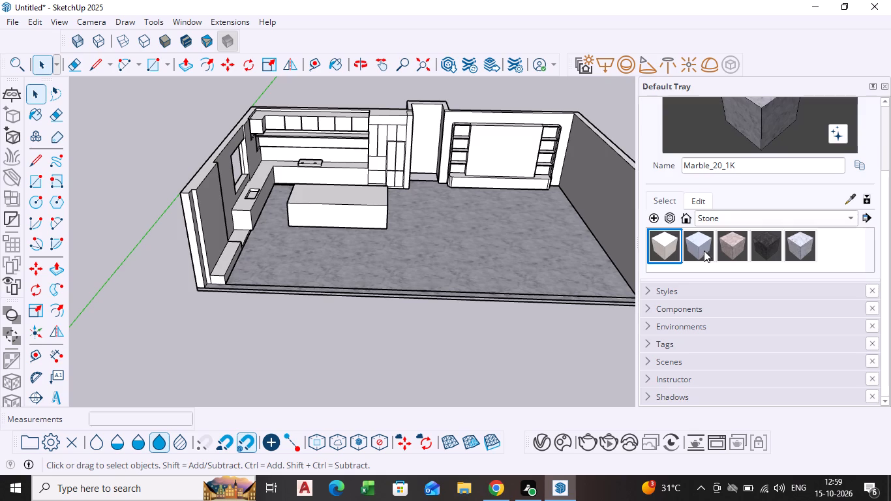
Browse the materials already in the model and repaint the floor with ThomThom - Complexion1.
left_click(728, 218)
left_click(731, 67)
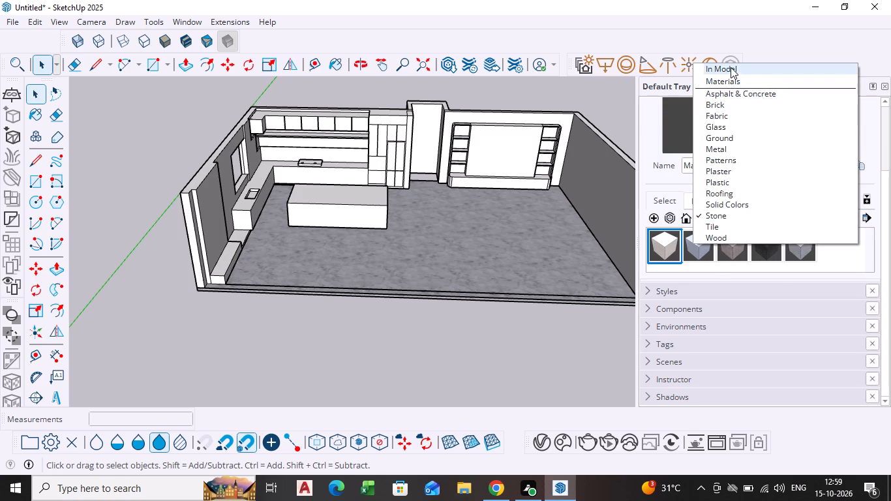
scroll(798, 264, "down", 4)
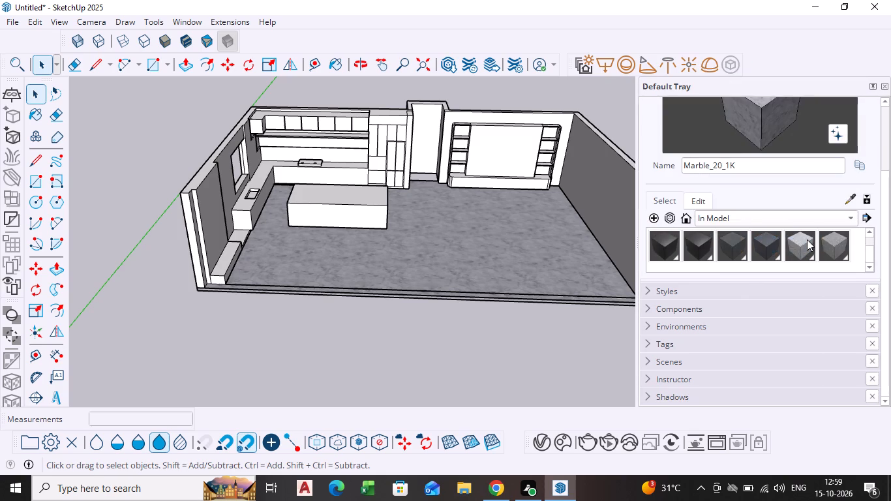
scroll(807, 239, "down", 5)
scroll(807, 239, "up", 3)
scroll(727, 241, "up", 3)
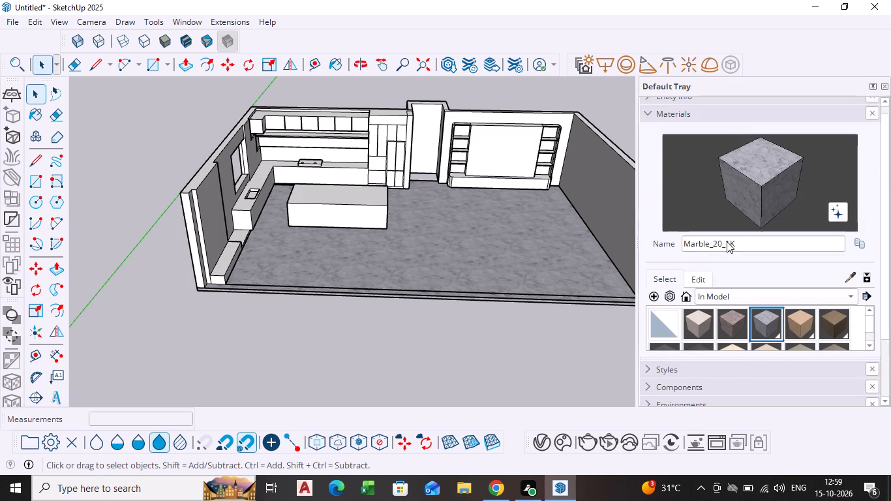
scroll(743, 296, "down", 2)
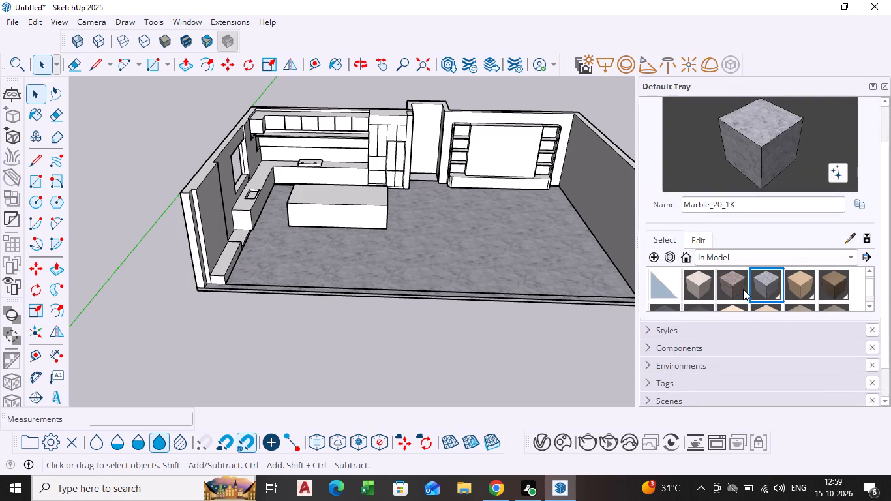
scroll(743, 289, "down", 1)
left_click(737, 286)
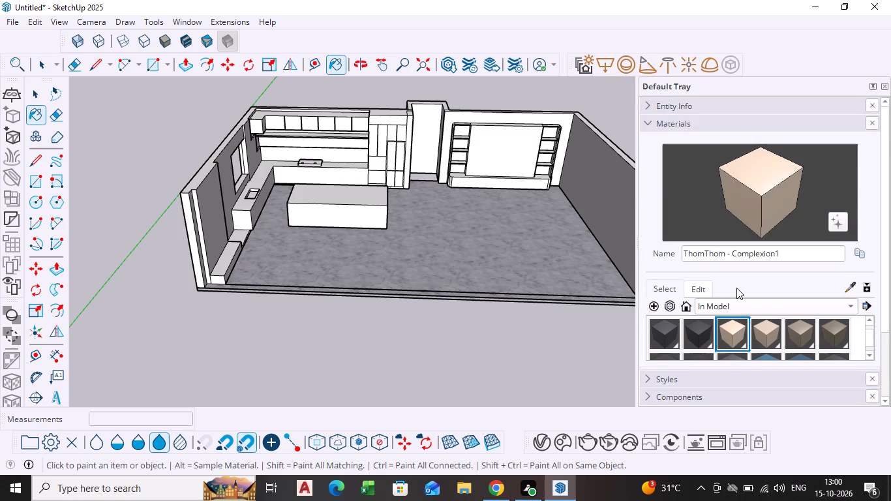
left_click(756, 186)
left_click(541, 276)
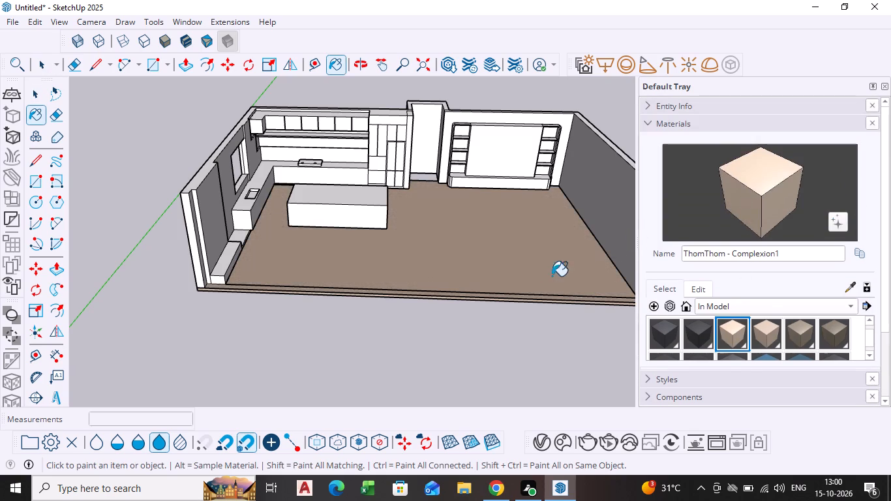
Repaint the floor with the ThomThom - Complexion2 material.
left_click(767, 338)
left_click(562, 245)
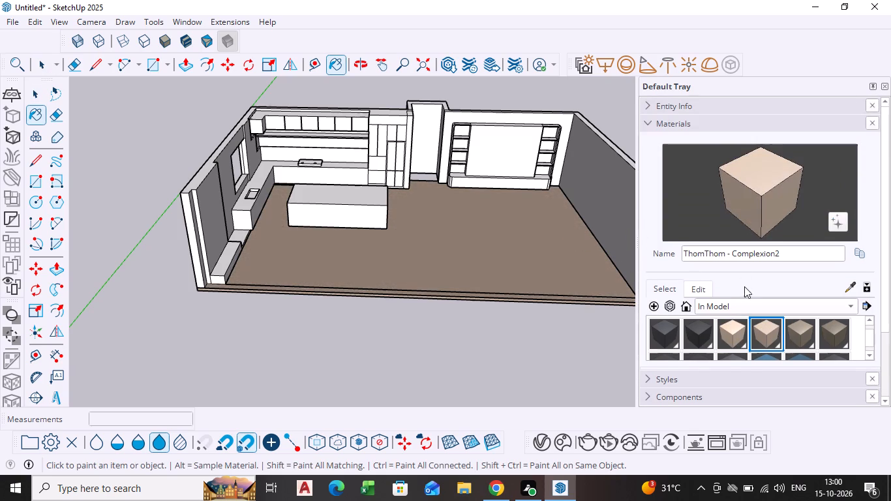
Repaint the floor with the Marble_01_1K material from the model's own materials.
scroll(750, 292, "down", 1)
scroll(750, 295, "up", 2)
left_click(700, 302)
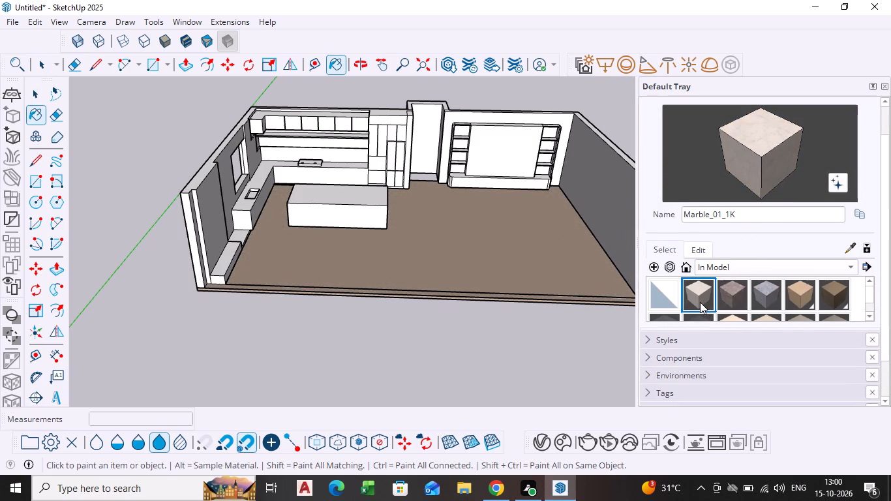
left_click(511, 228)
scroll(497, 285, "up", 8)
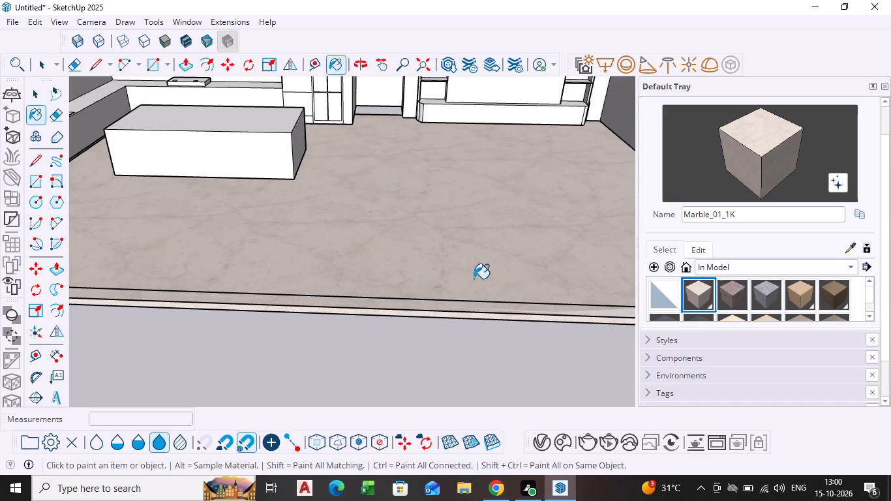
scroll(466, 269, "down", 8)
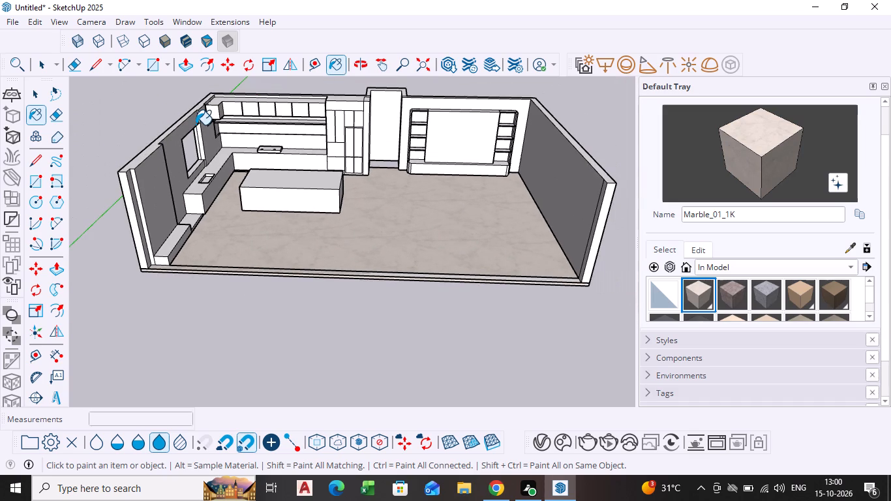
scroll(190, 67, "up", 1)
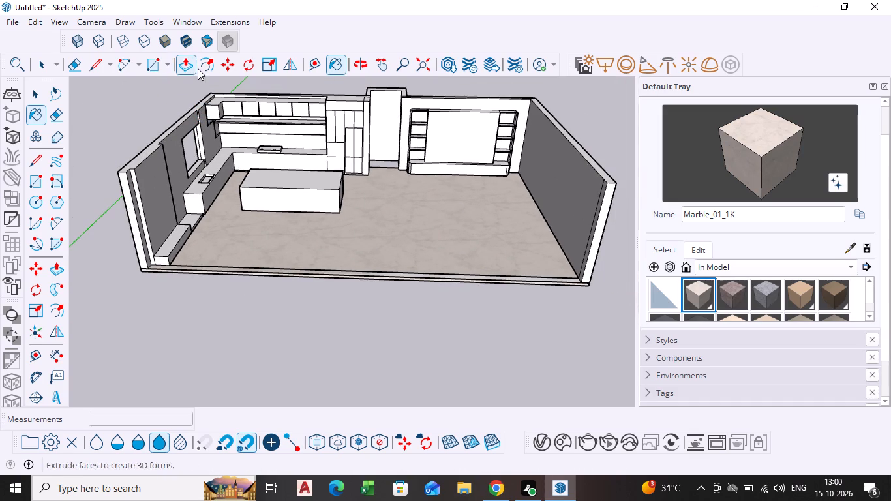
Open 3D Warehouse and search it for "cream colour".
left_click(183, 20)
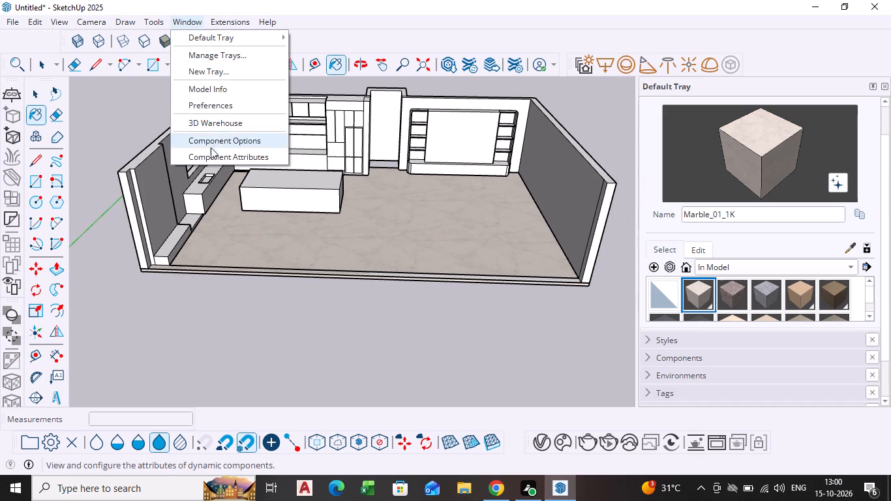
left_click(215, 123)
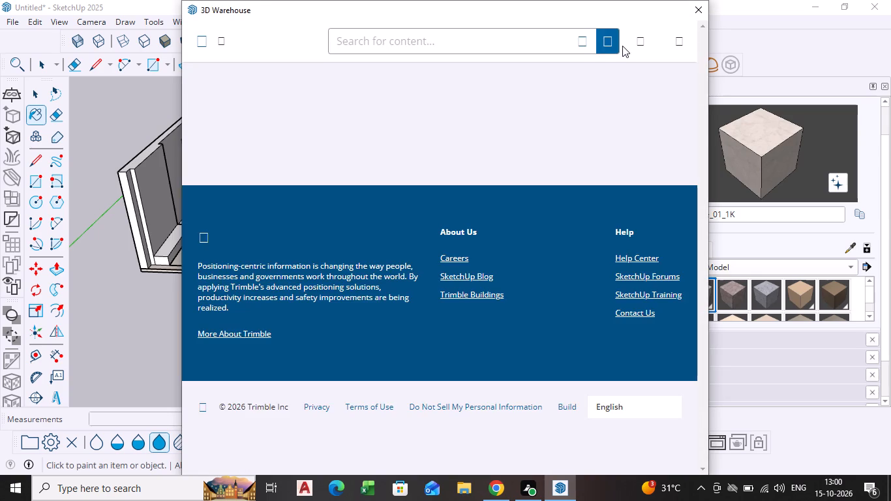
left_click(493, 37)
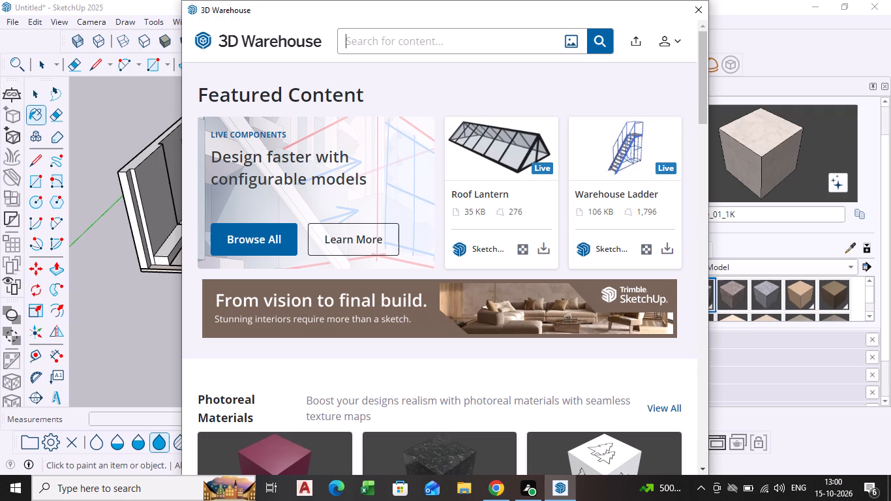
type("cream colour")
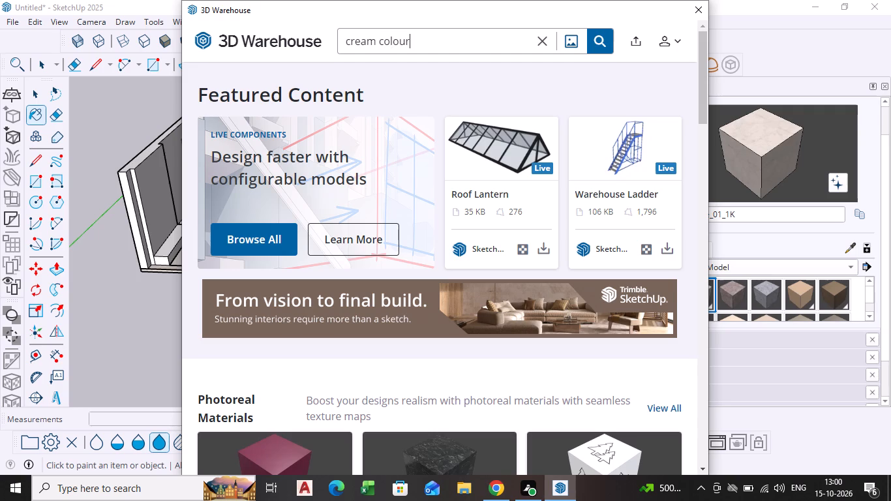
key("Return")
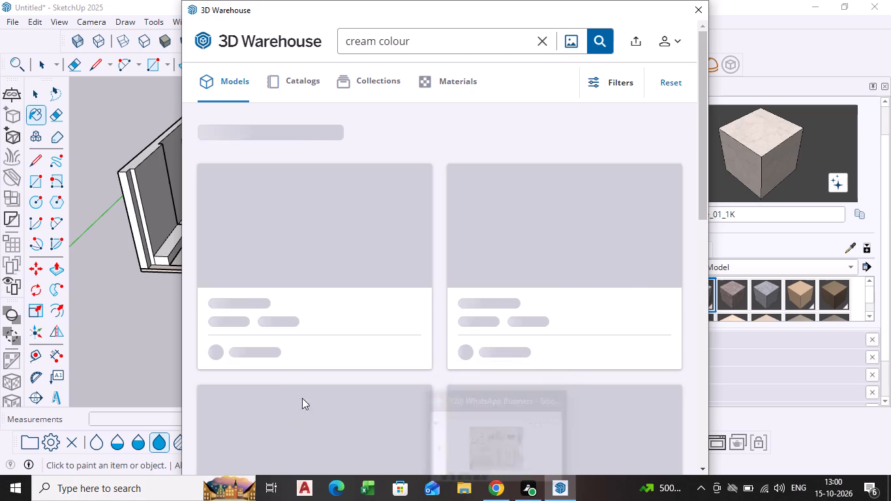
Look through the 3D Warehouse results for "cream colour" for a model with a suitable cream material.
scroll(421, 280, "down", 3)
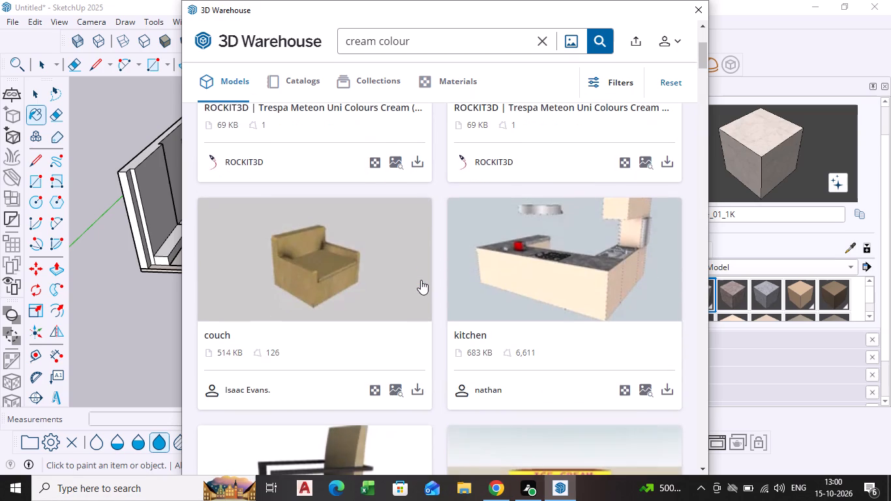
scroll(421, 280, "down", 7)
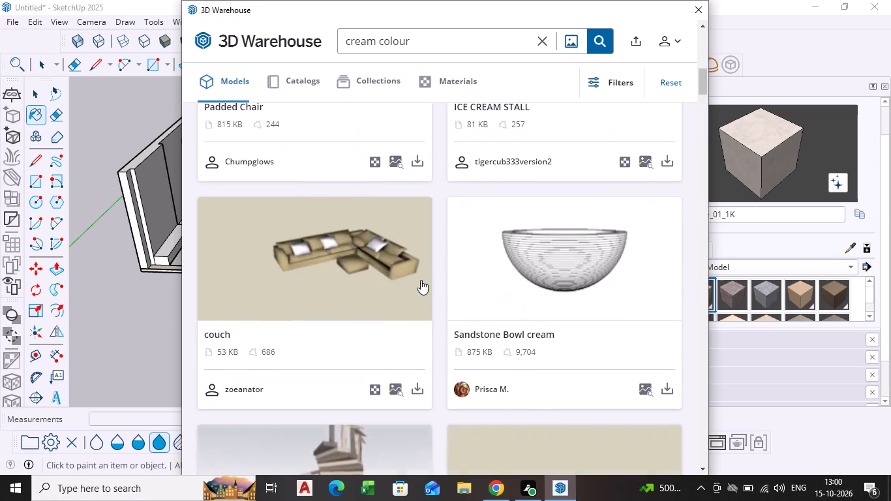
scroll(421, 280, "down", 11)
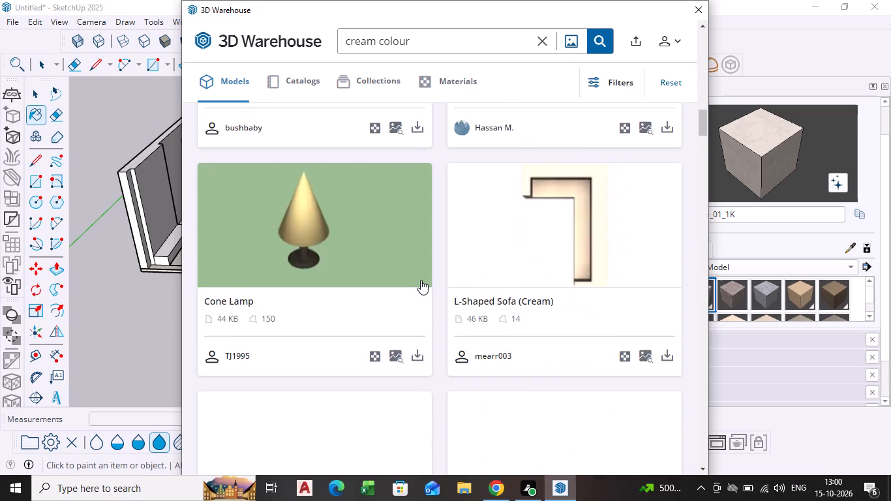
scroll(421, 280, "down", 7)
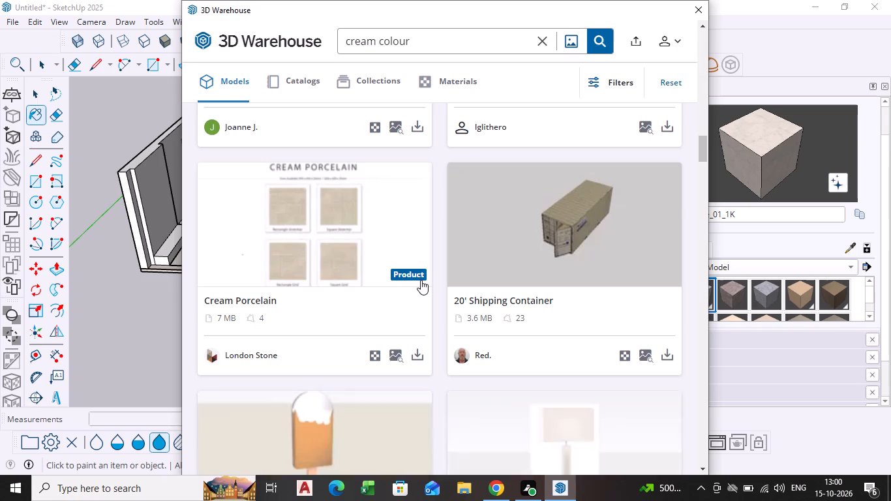
scroll(421, 280, "down", 8)
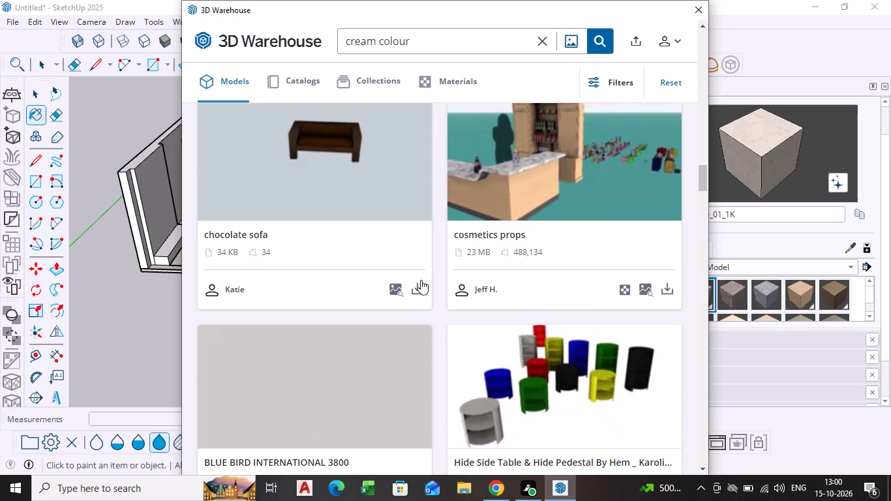
scroll(421, 280, "down", 4)
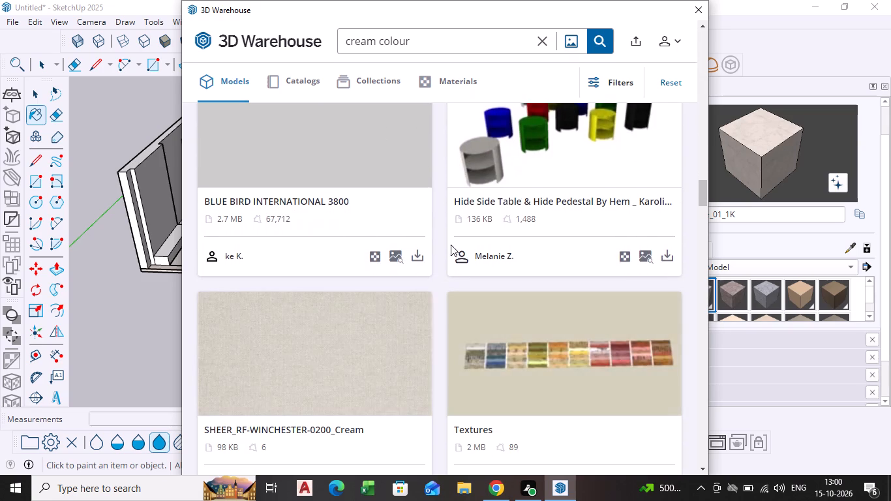
scroll(440, 234, "down", 6)
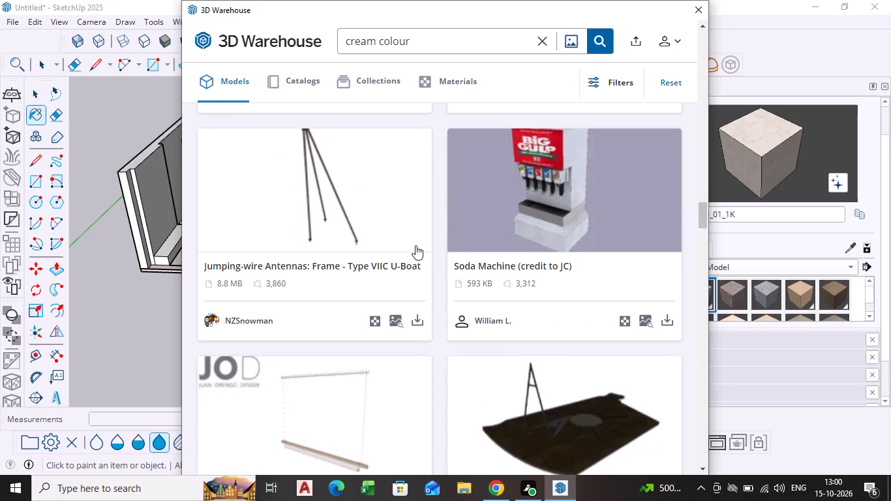
scroll(415, 245, "down", 7)
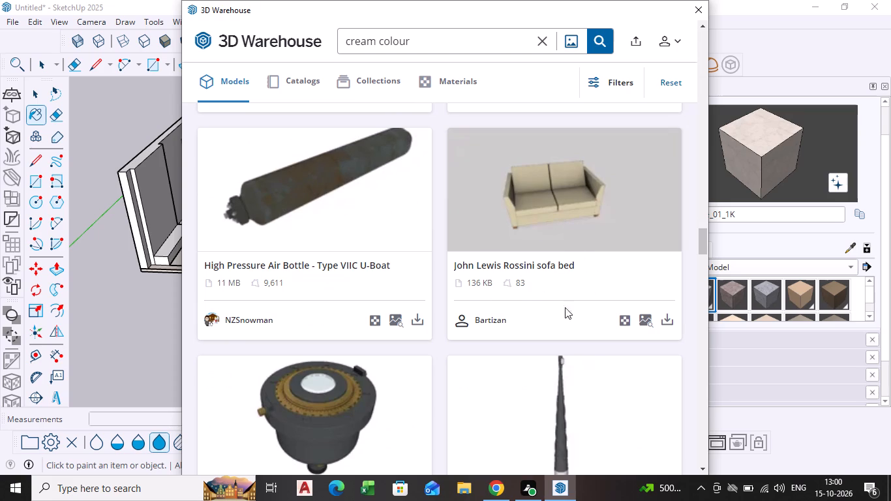
Open the materials of the John Lewis Rossini sofa bed model and download the Cotton sack material.
left_click(622, 314)
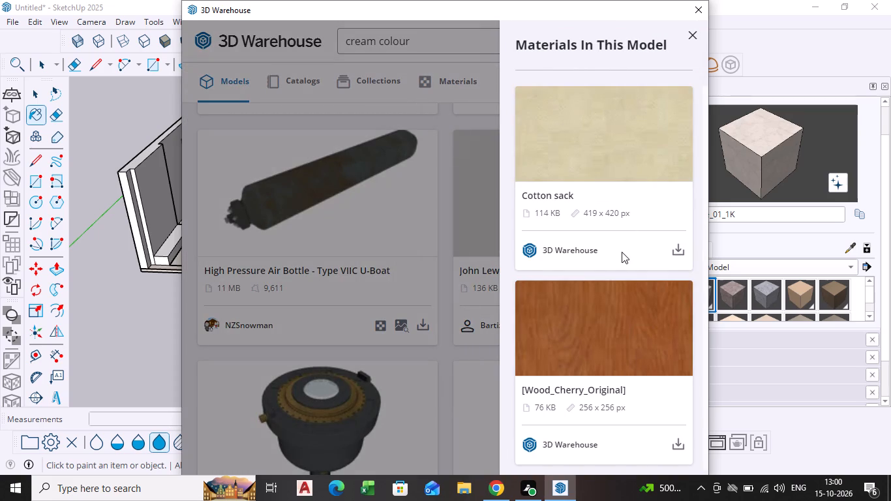
scroll(620, 258, "down", 3)
scroll(620, 292, "up", 9)
left_click(677, 250)
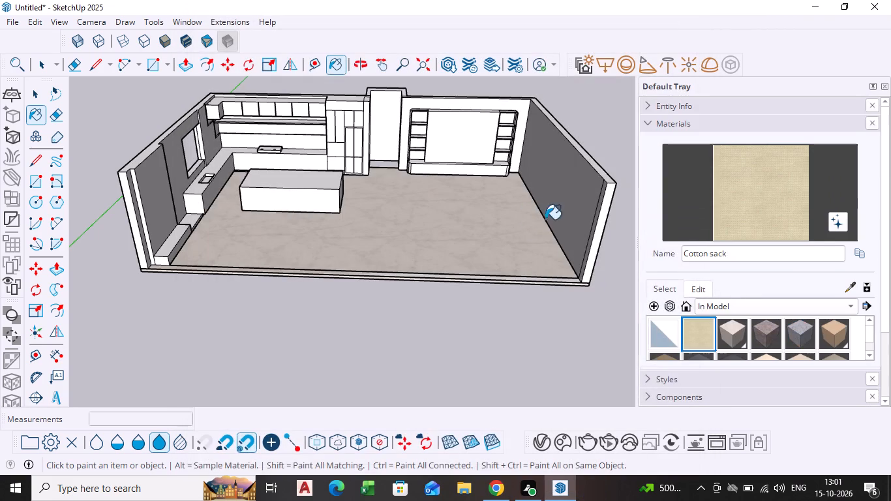
Repaint the floor with the Cotton sack material.
left_click(764, 198)
left_click(456, 260)
Lighten the Cotton sack material's colour to a pale cream with saturation 8 and brightness 97.
scroll(230, 224, "up", 4)
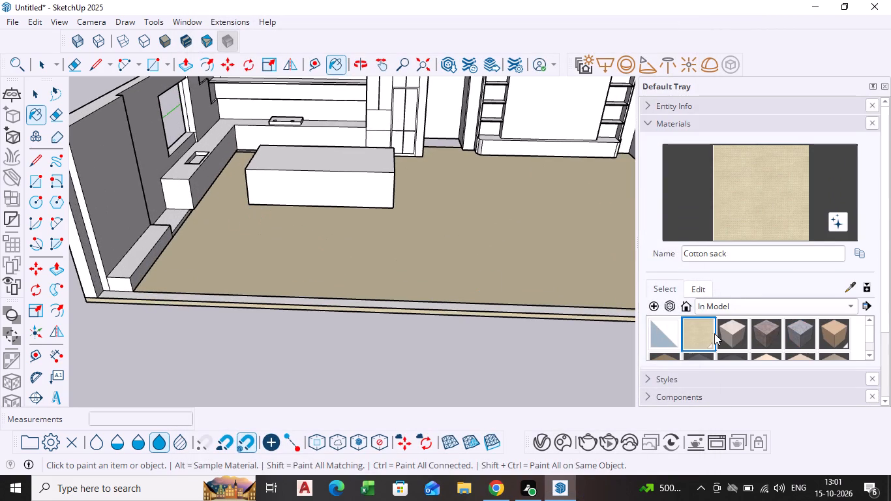
left_click(699, 291)
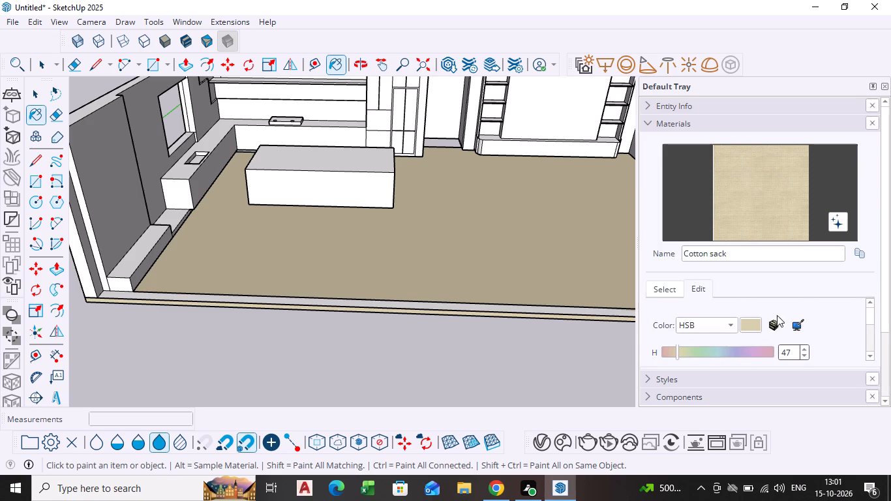
scroll(819, 310, "down", 2)
left_click(770, 318)
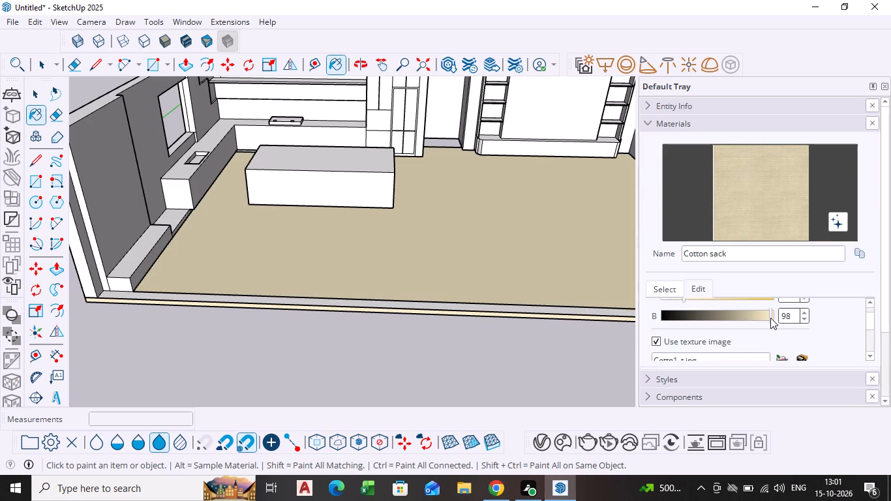
scroll(765, 314, "up", 3)
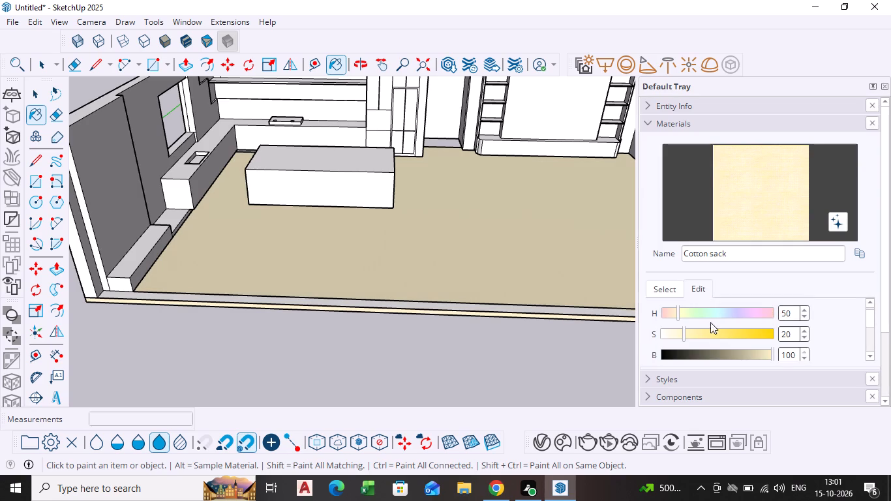
left_click(674, 332)
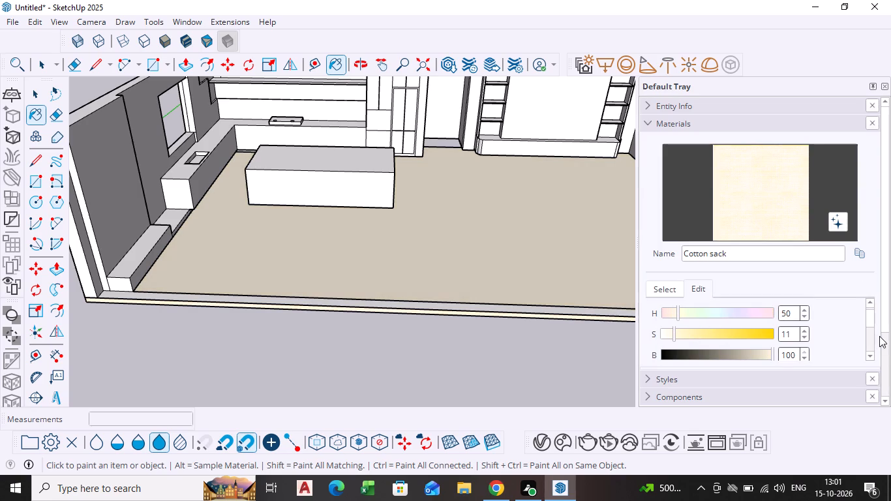
scroll(322, 222, "down", 4)
scroll(352, 233, "up", 4)
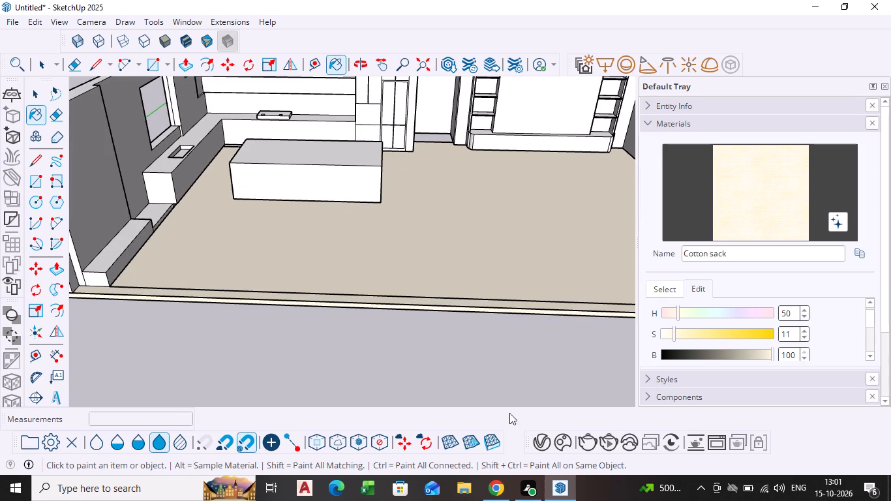
scroll(466, 263, "up", 1)
scroll(772, 354, "down", 2)
scroll(712, 222, "up", 2)
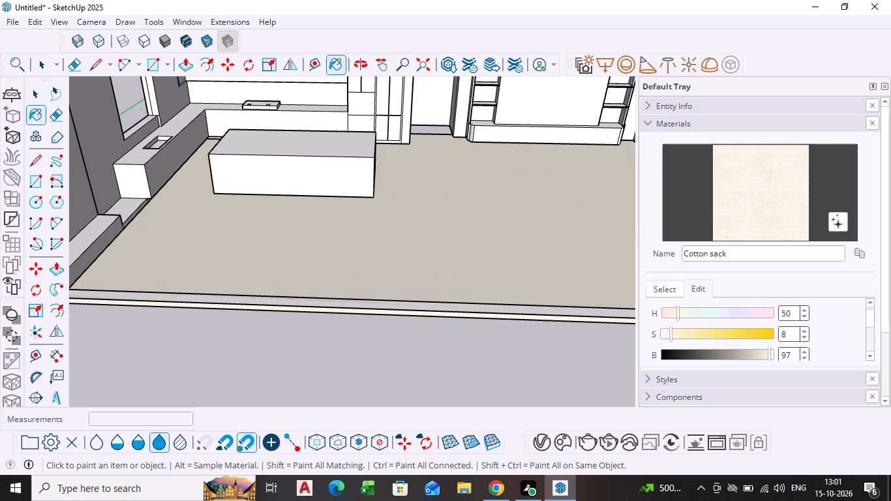
left_click(658, 286)
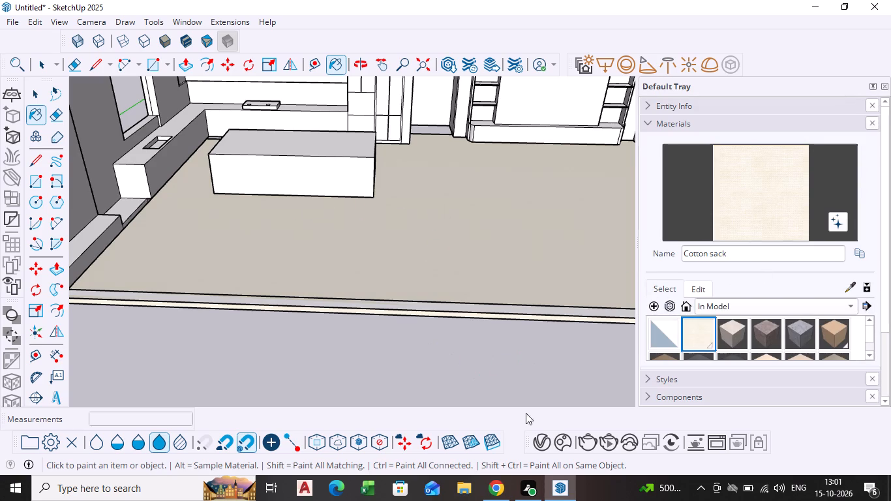
Open the V-Ray Asset Editor, dismiss the update notice and create a new Generic material.
left_click(547, 444)
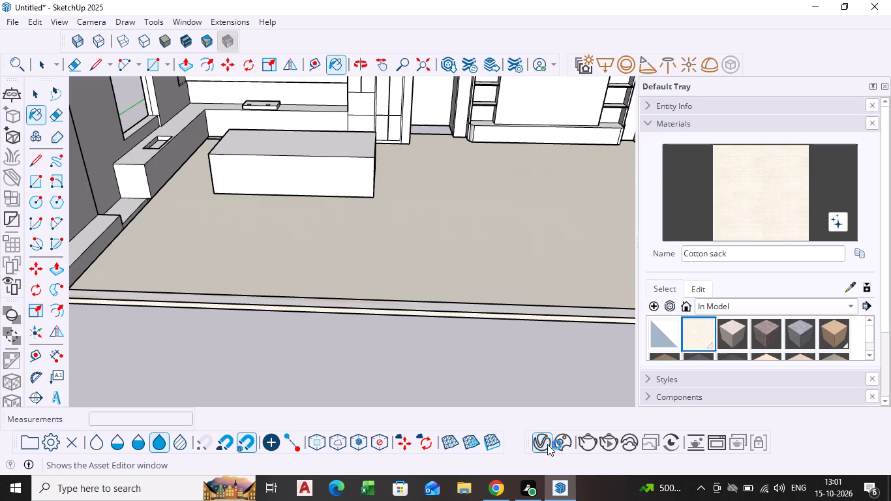
left_click(778, 311)
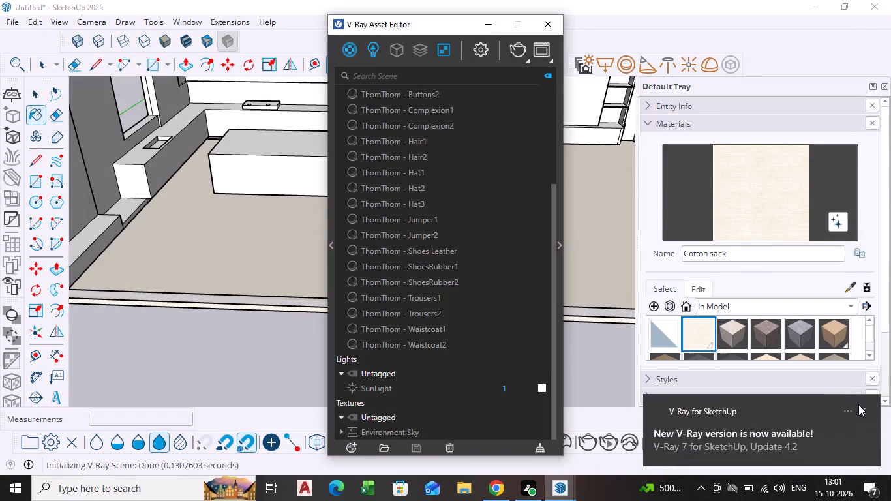
left_click(858, 404)
left_click(344, 448)
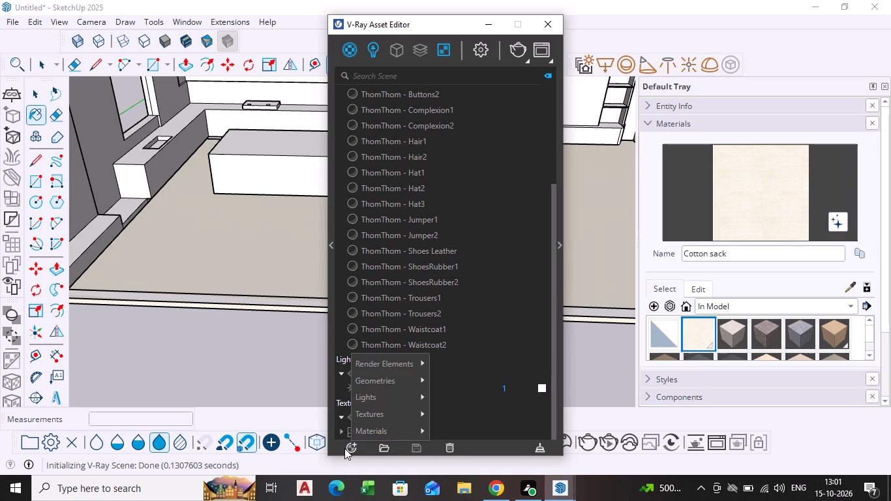
left_click(372, 431)
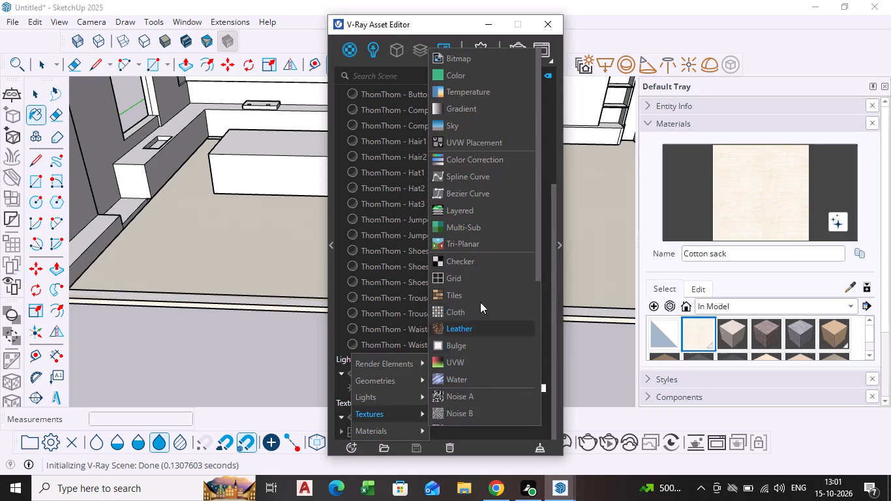
left_click(420, 431)
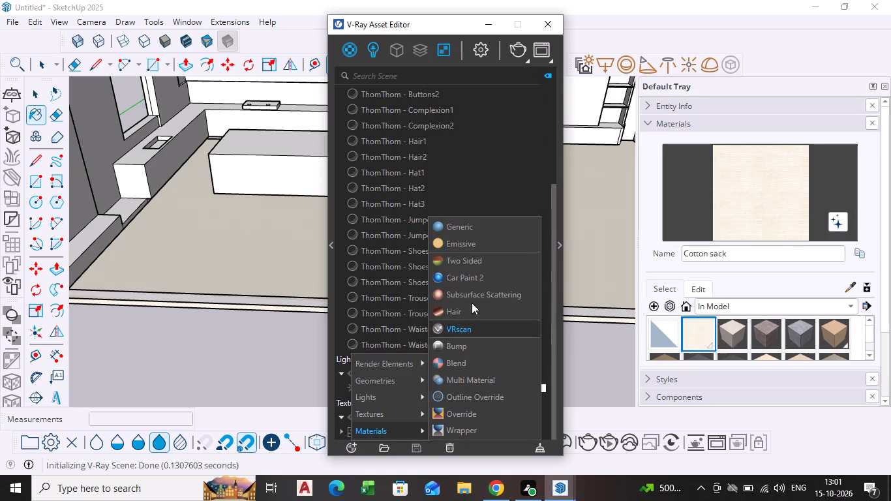
left_click(472, 231)
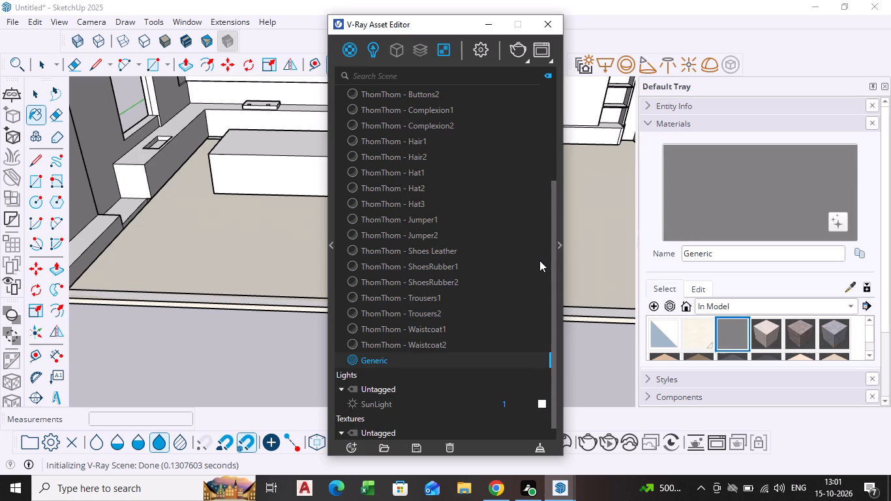